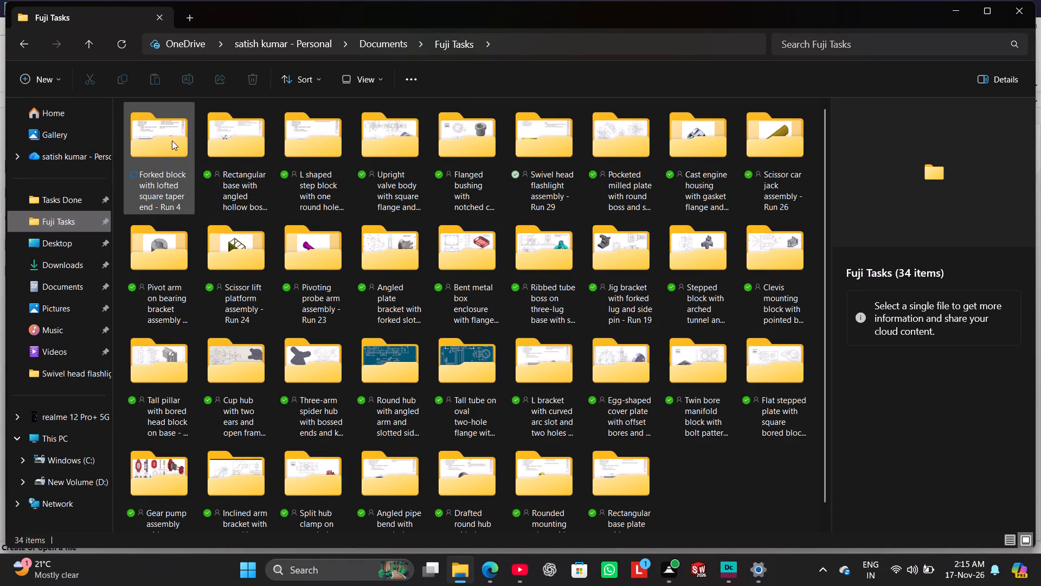
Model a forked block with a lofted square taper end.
Copy the name of the folder "Forked block with lofted square taper end - Run 4" and switch to Siemens Designcenter.
click(172, 140)
click(188, 84)
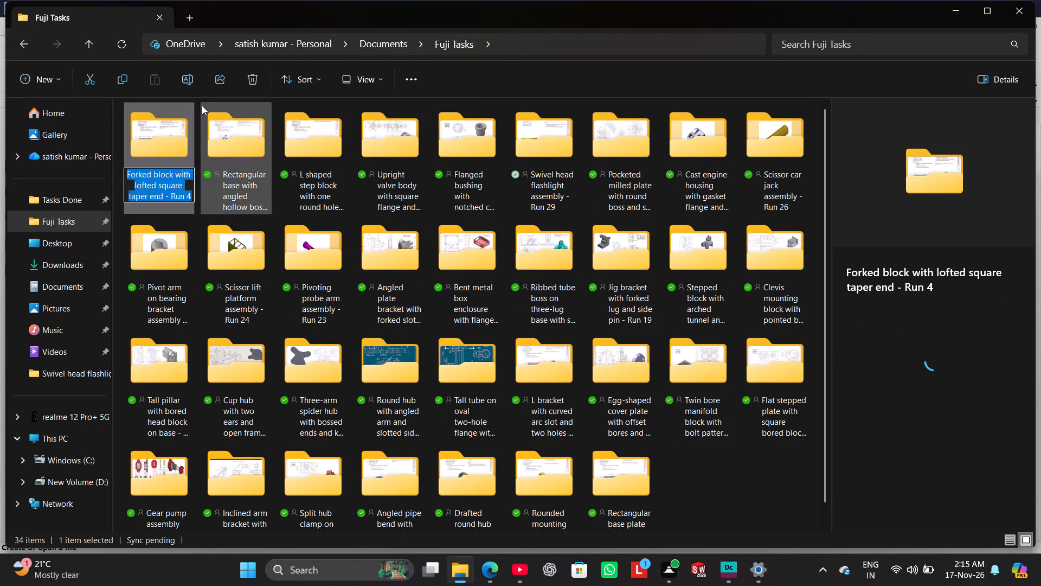
key(ctrl+c)
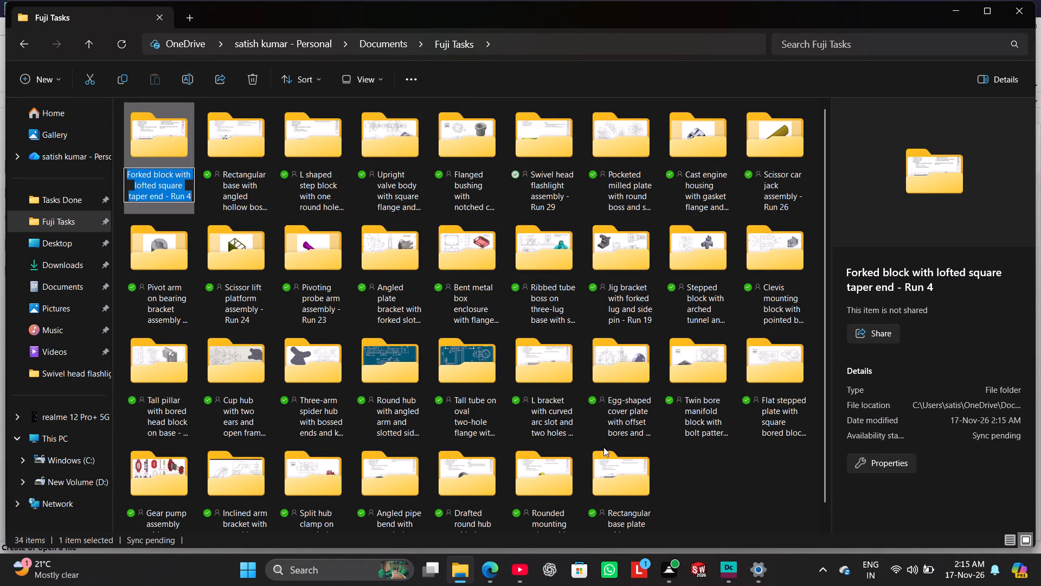
click(720, 571)
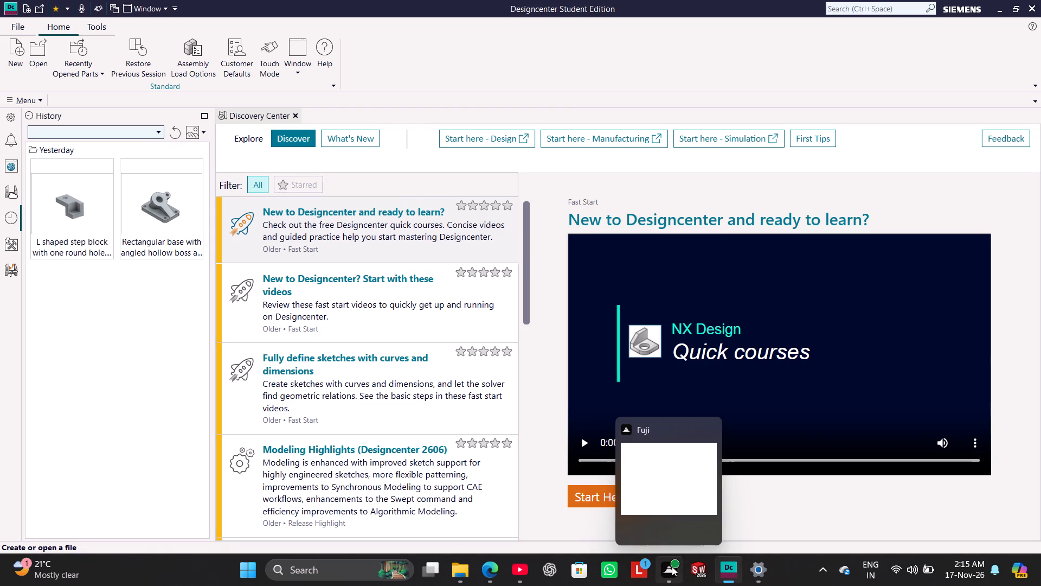
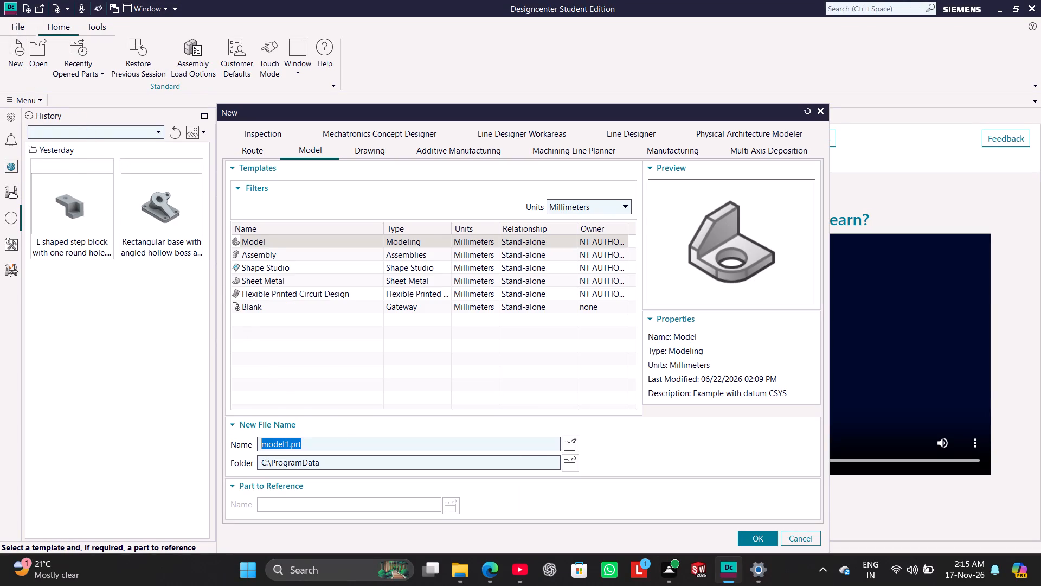
Set the new part's folder to Tasks Done inside the November folder.
click(570, 464)
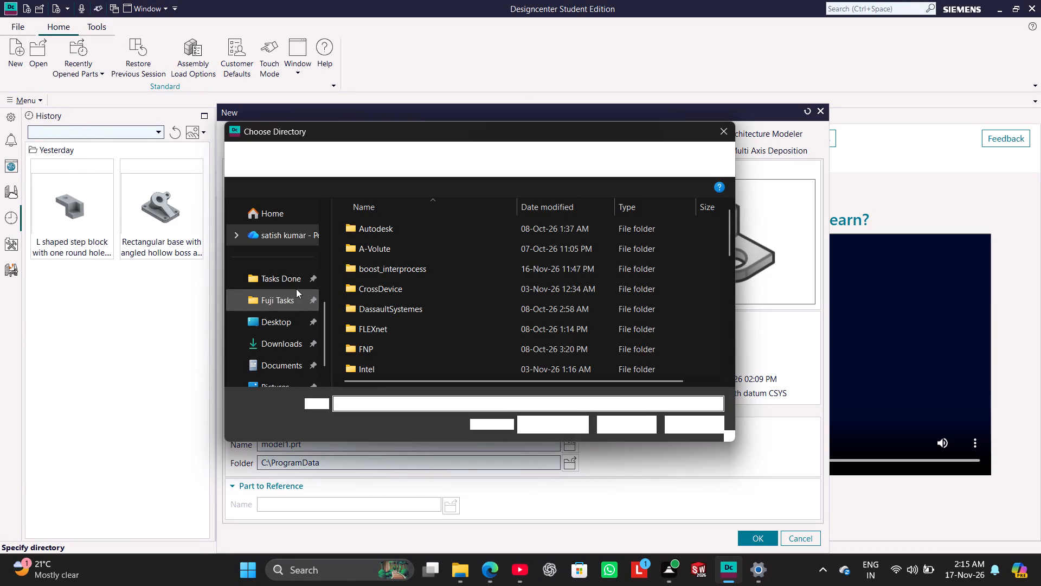
scroll(296, 282, up, 2)
click(294, 280)
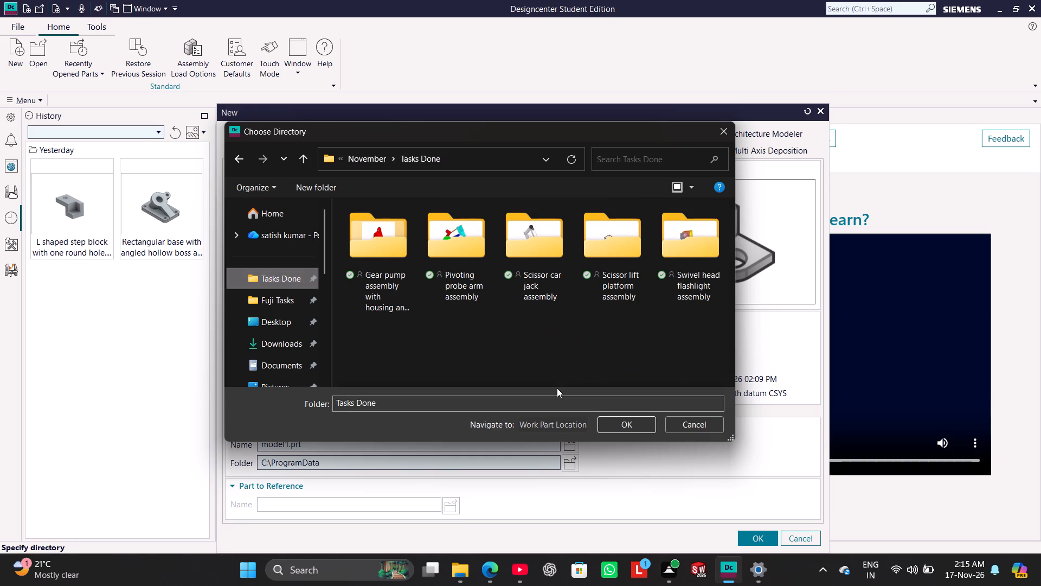
click(641, 423)
Name the part "Forked block with lofted square taper end", copy that name, and create it from the millimetre Model template.
click(363, 442)
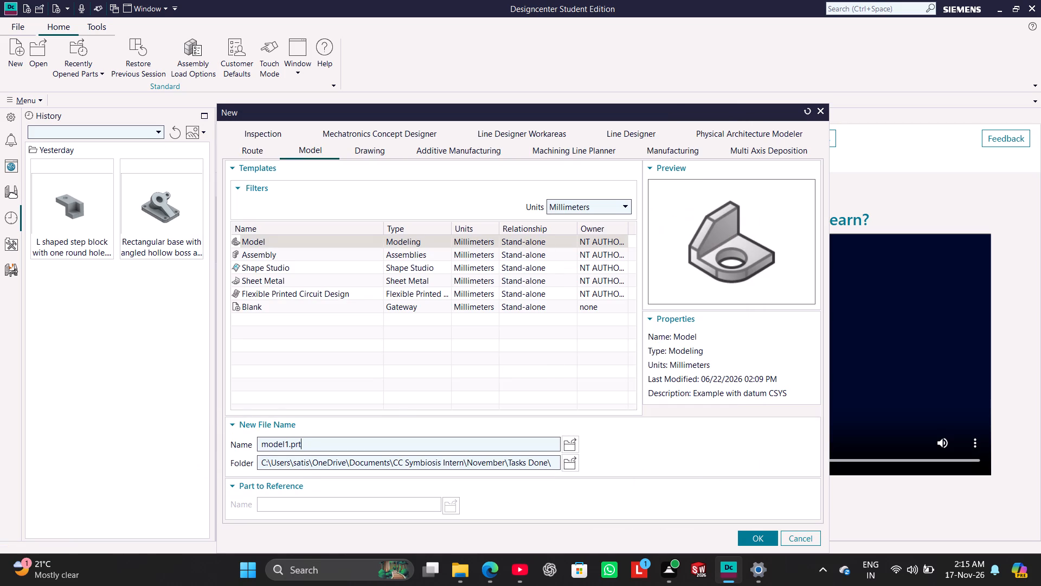
key(ctrl+a)
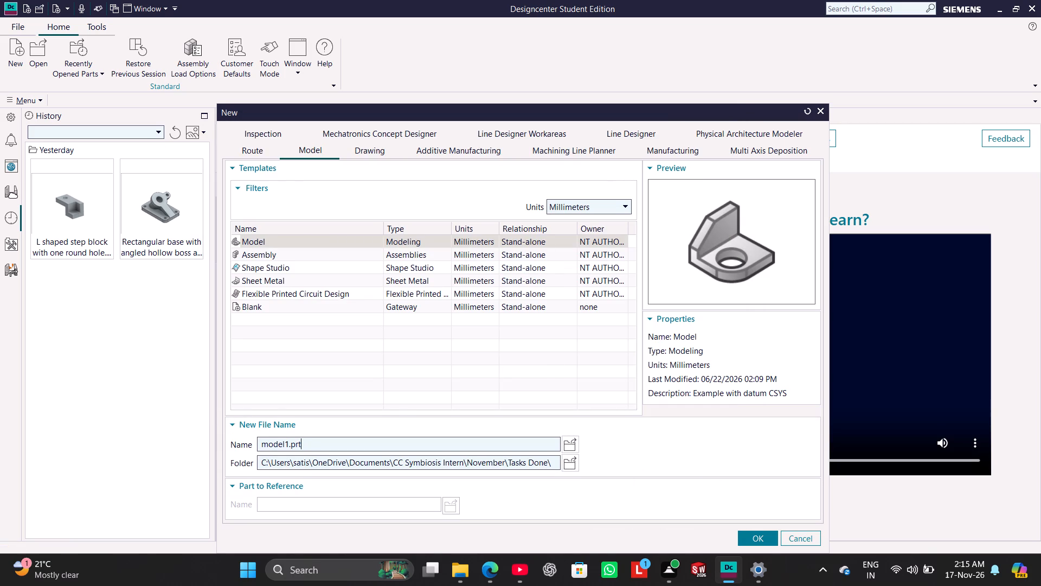
ctrl+double_click(363, 442)
key(ctrl+v)
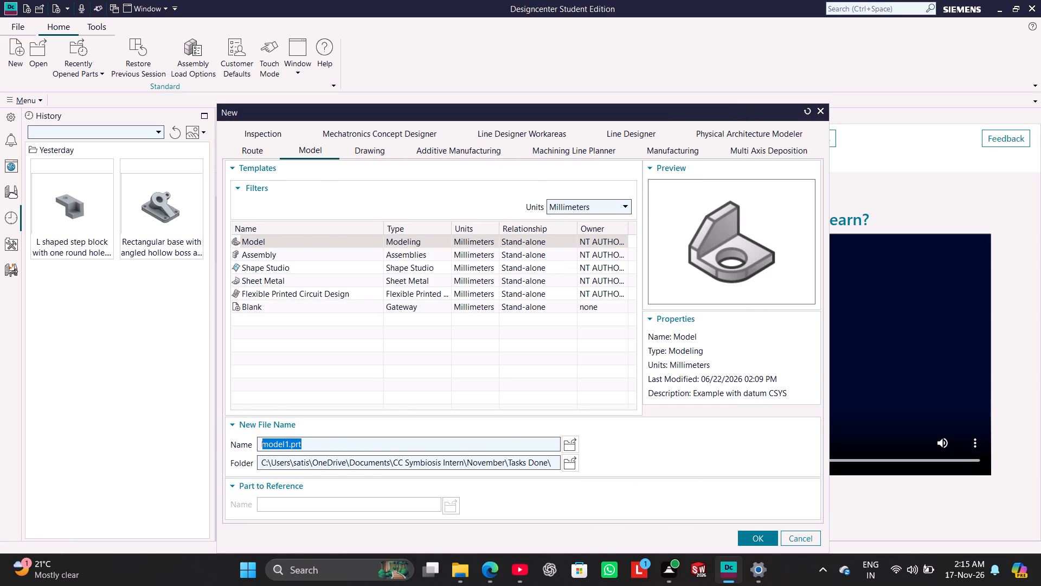
key(BackSpace)
key(BackSpace)
key(BackSpace)
key(BackSpace)
key(BackSpace)
key(BackSpace)
key(BackSpace)
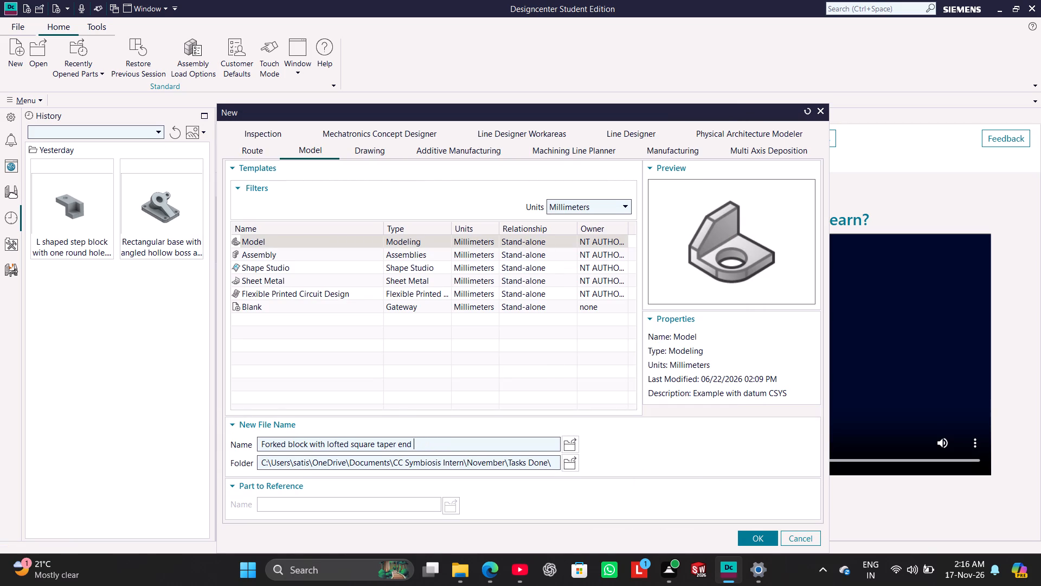
key(BackSpace)
key(ctrl+a)
key(ctrl+c)
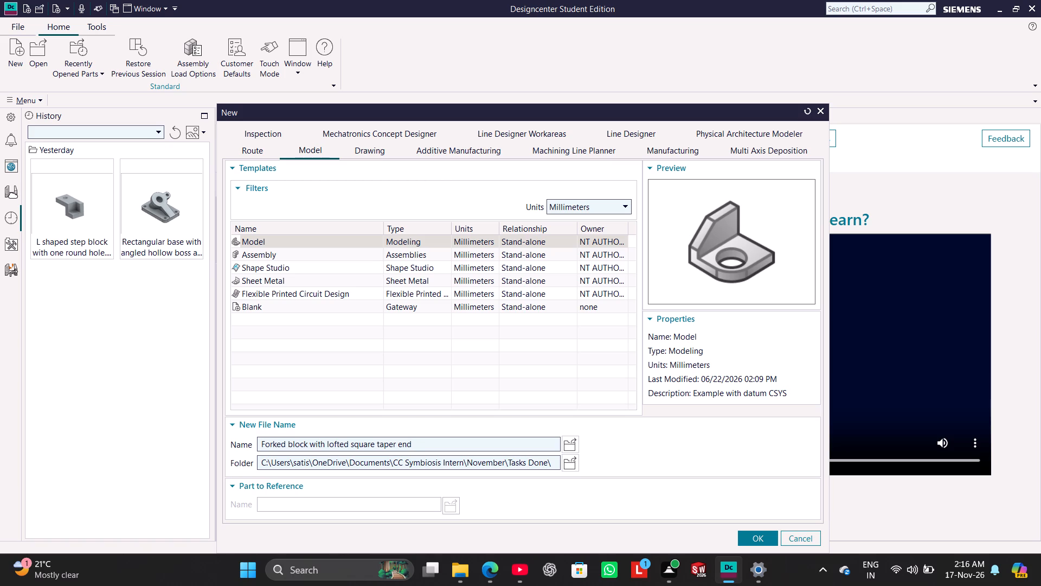
key(ctrl+a)
double_click(372, 439)
key(ctrl+c)
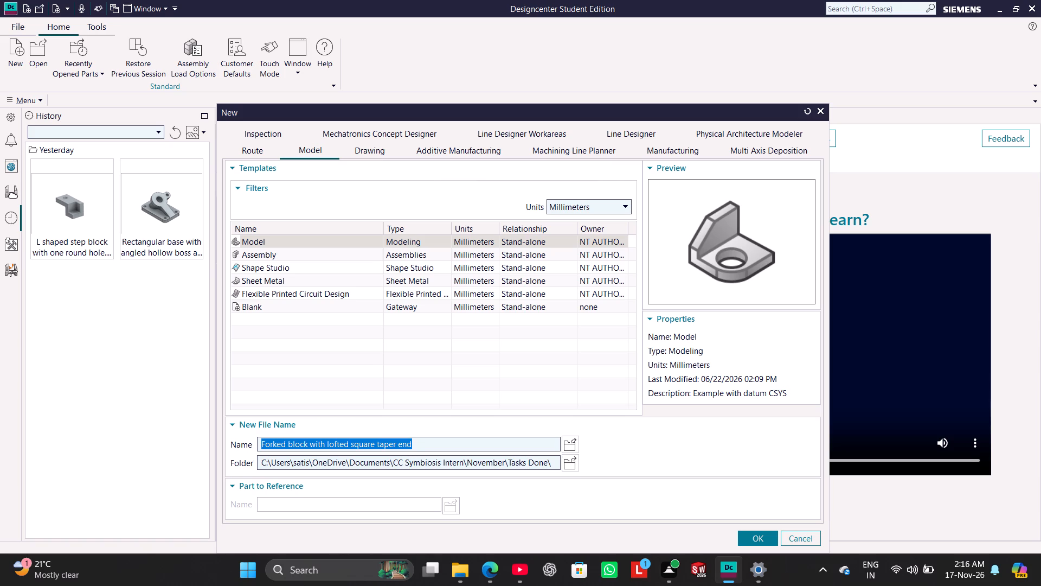
click(763, 536)
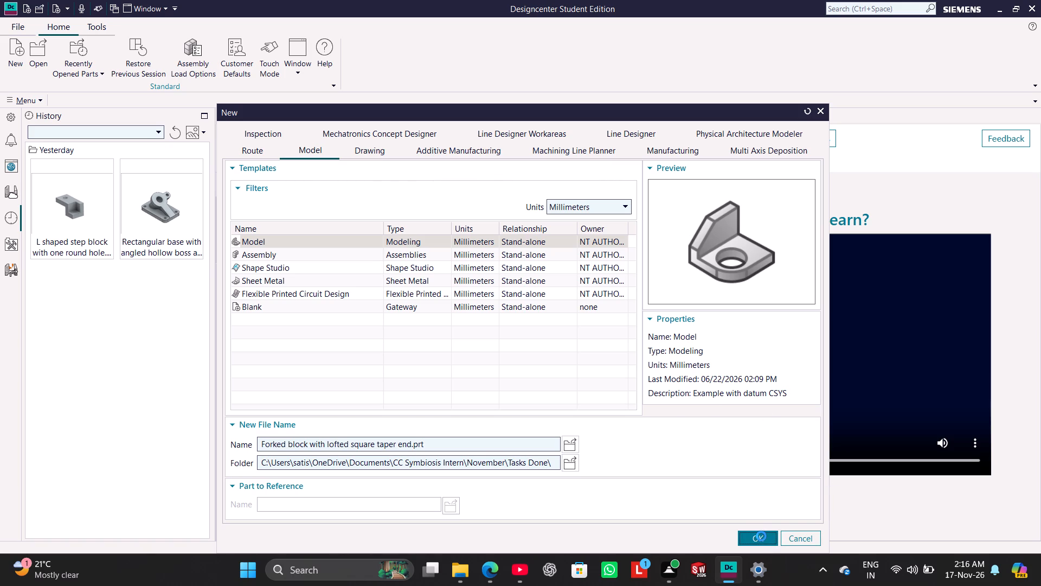
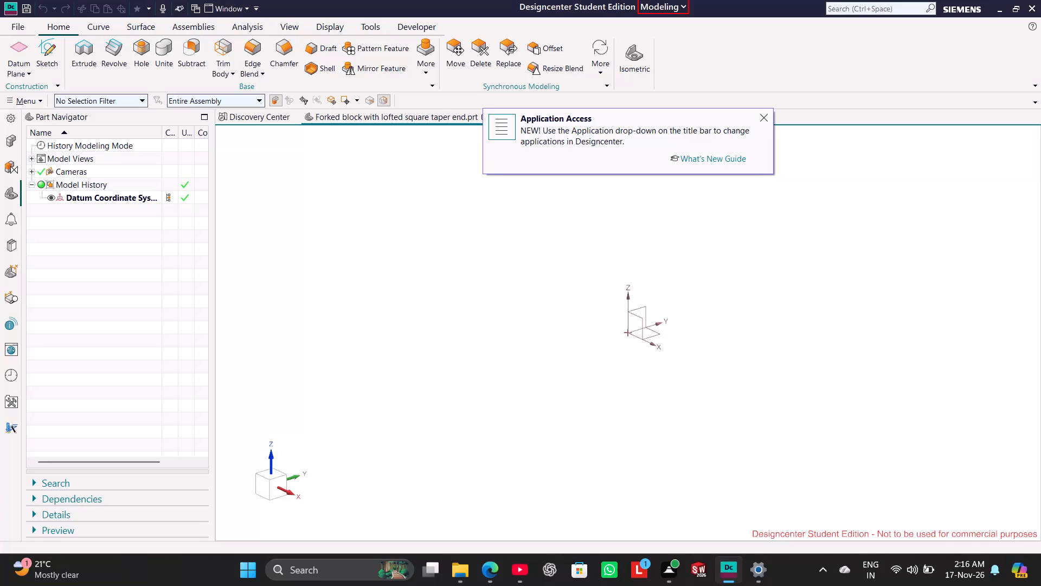
Dismiss the Application Access notice and start creating a sketch.
click(764, 118)
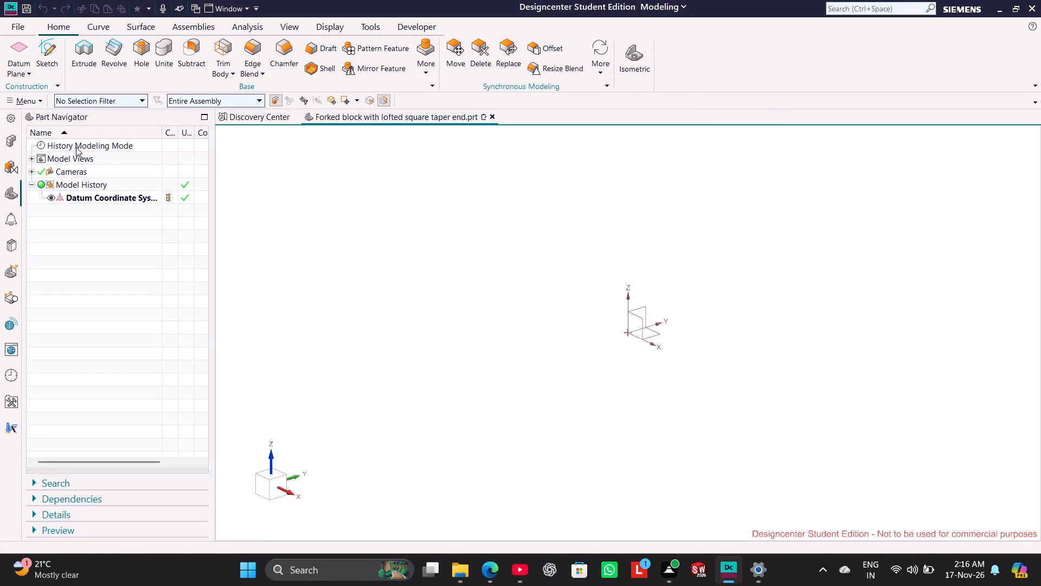
click(44, 54)
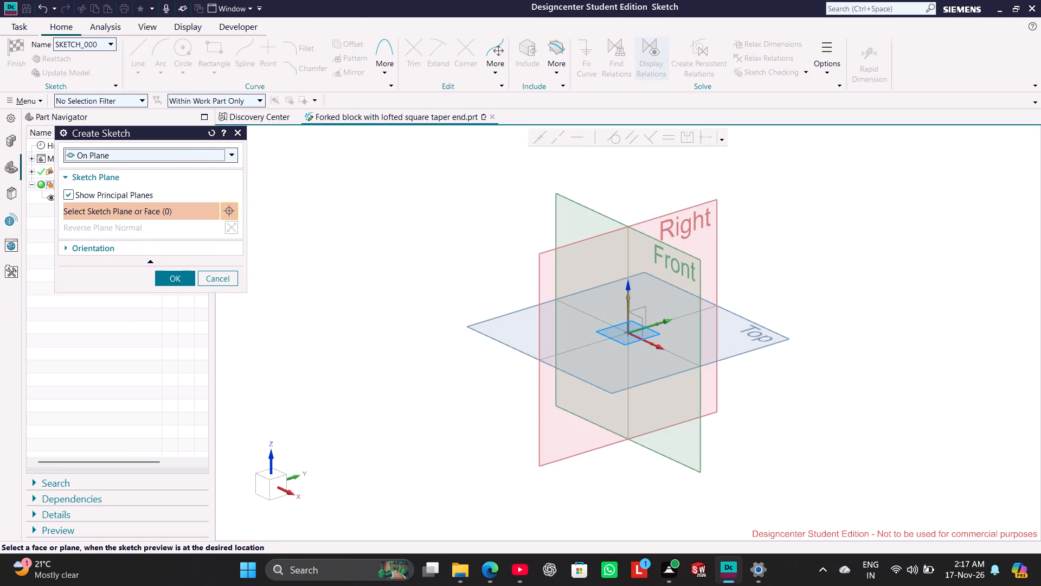
Start recording a journal in the Tasks Done folder, using the copied name "Forked block with lofted square taper end" as its file name.
click(235, 27)
click(271, 52)
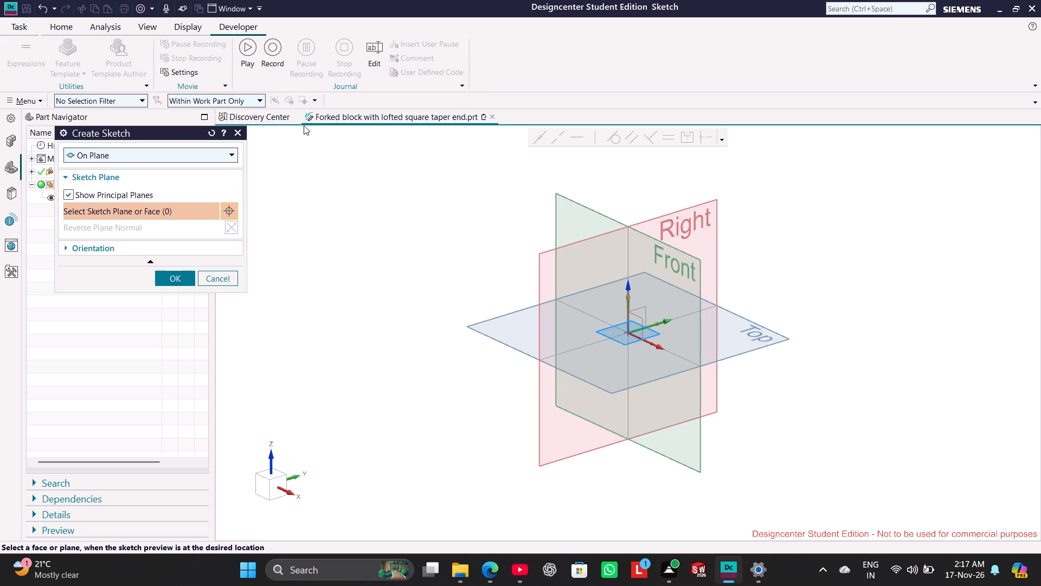
click(321, 345)
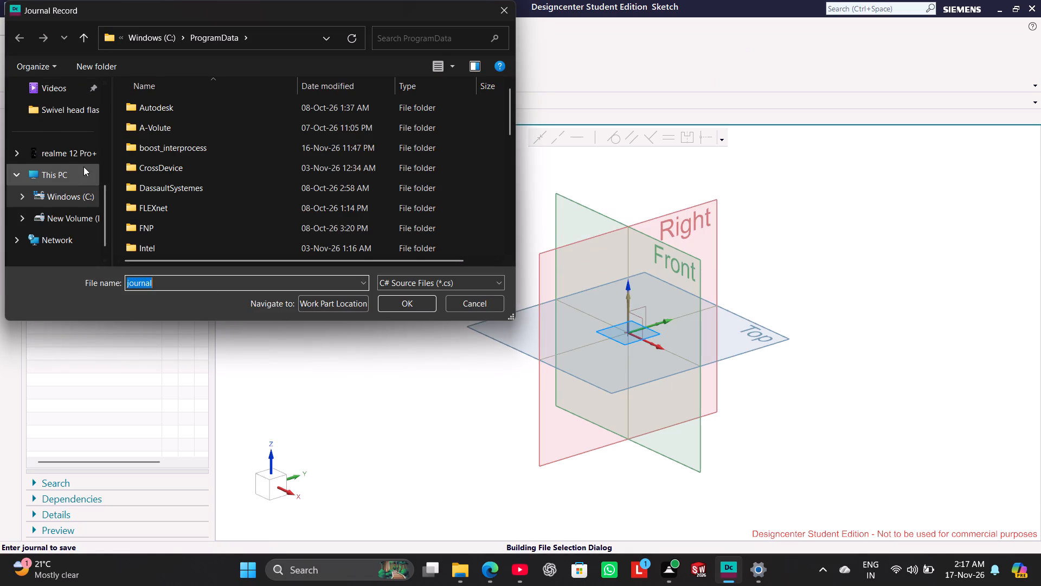
scroll(83, 165, up, 2)
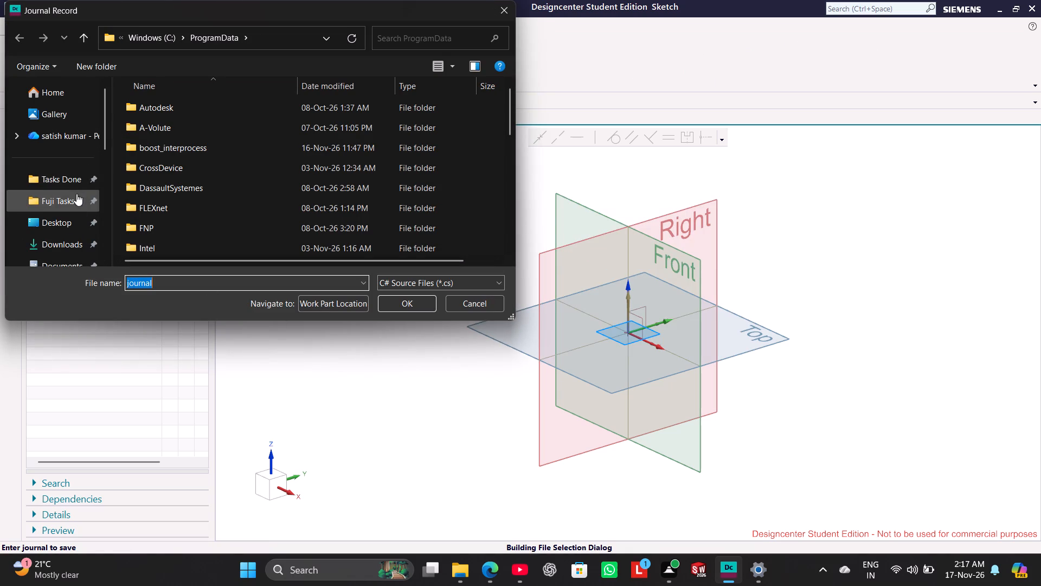
click(68, 185)
double_click(210, 283)
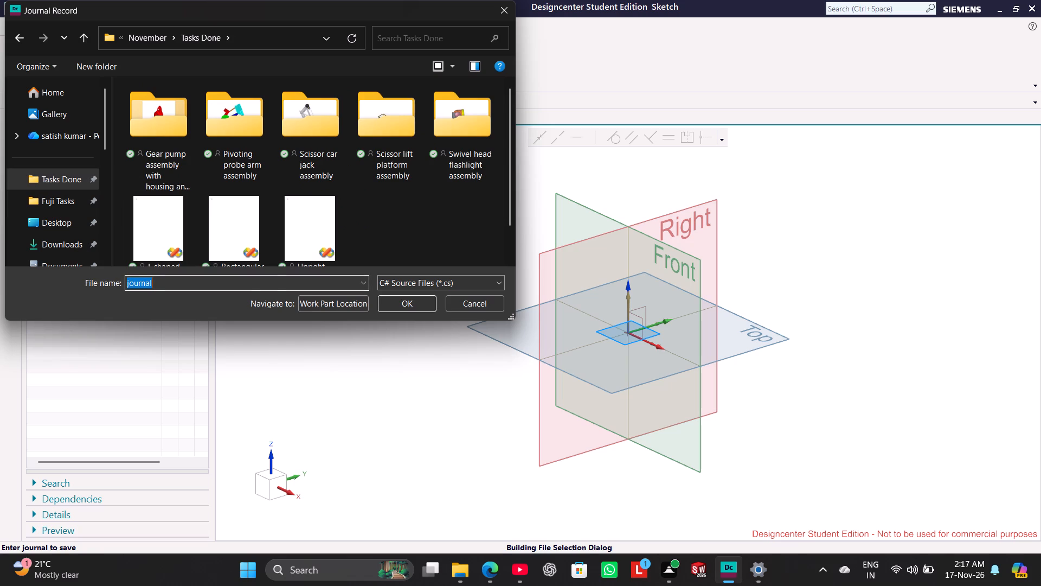
key(ctrl+v)
click(400, 304)
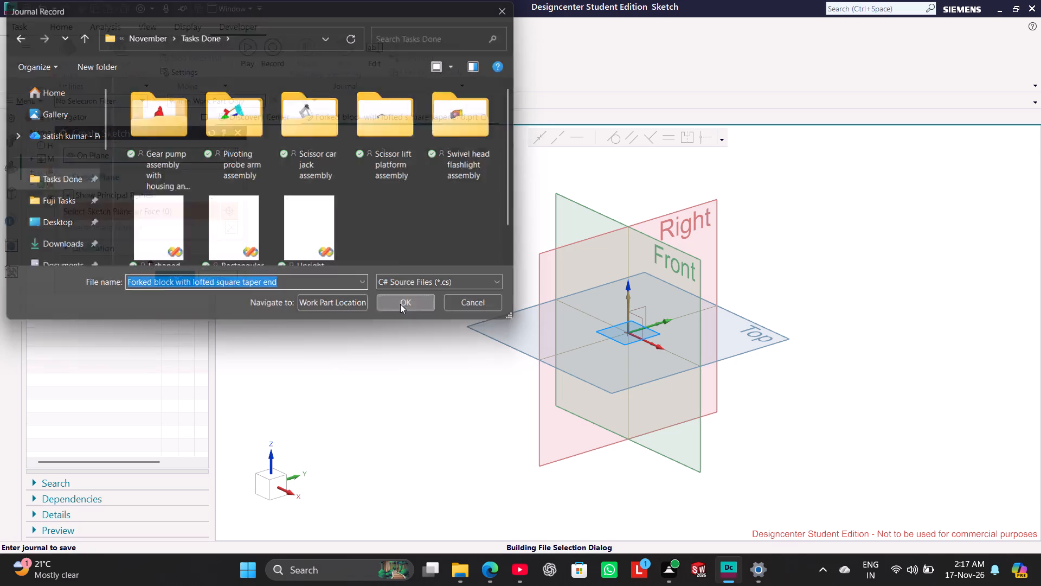
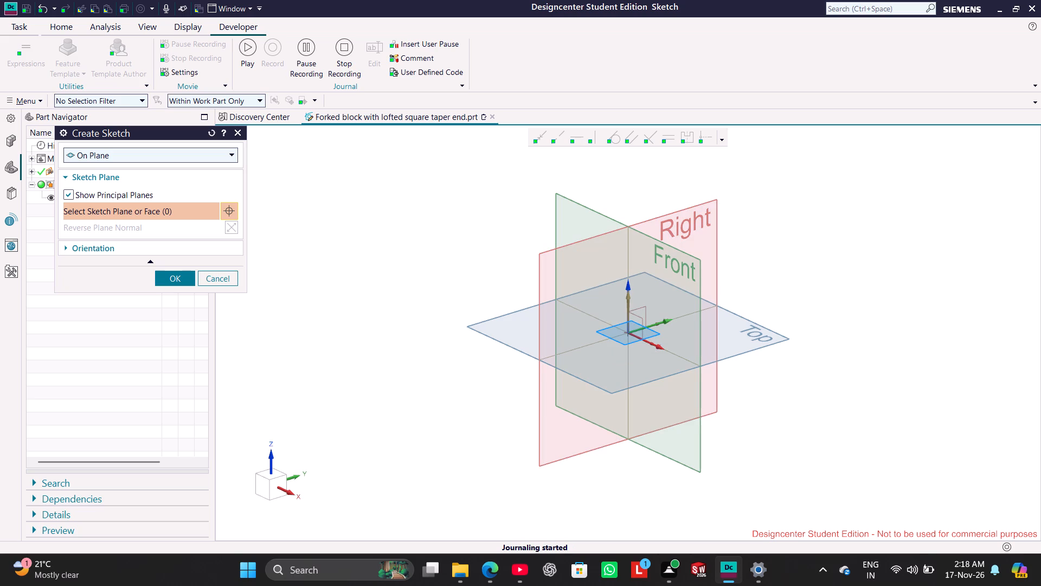
Place the new sketch on the Front datum plane and dismiss the Journal Record notice.
click(577, 206)
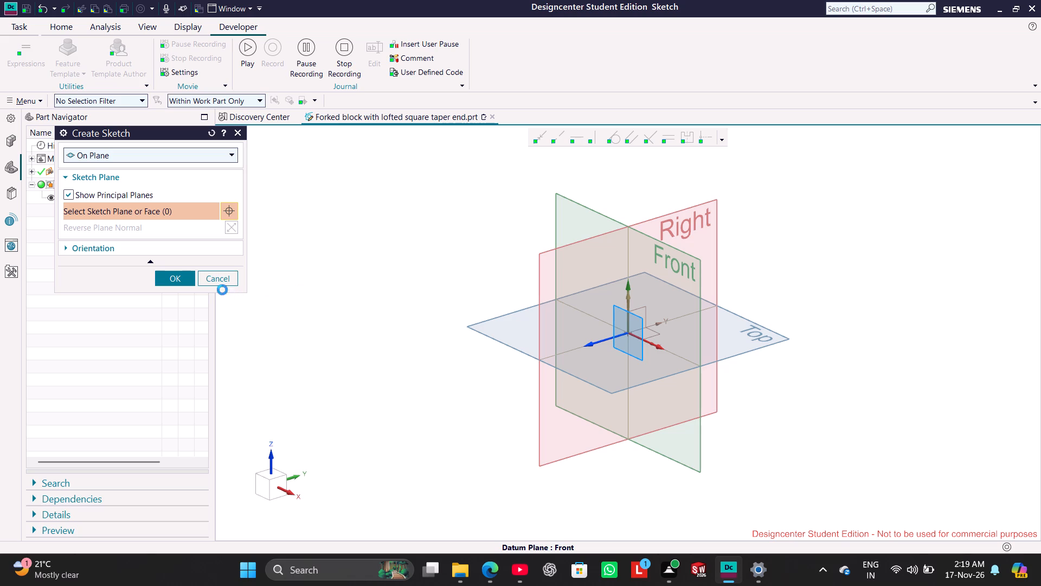
click(183, 278)
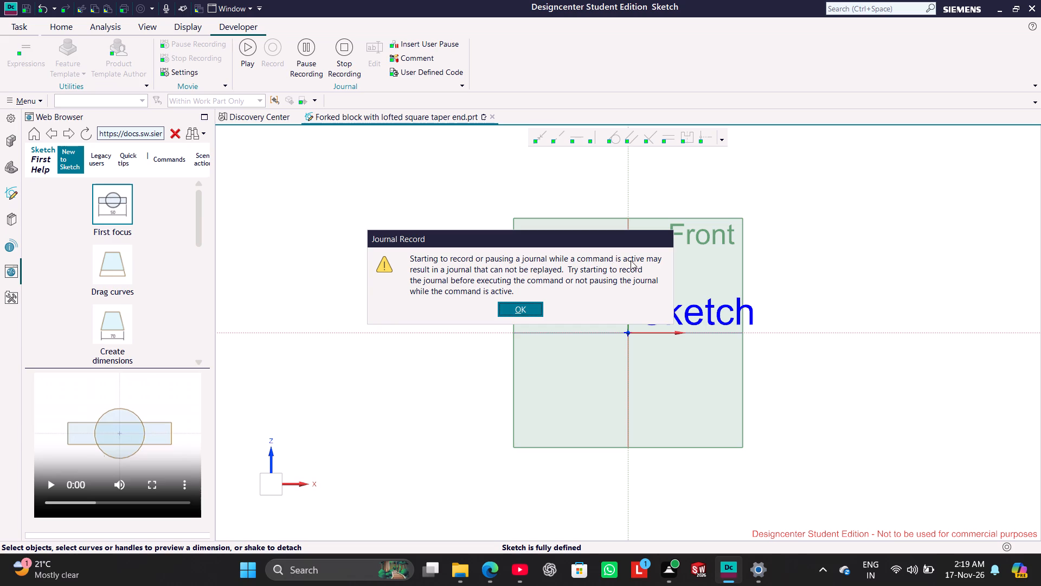
click(530, 307)
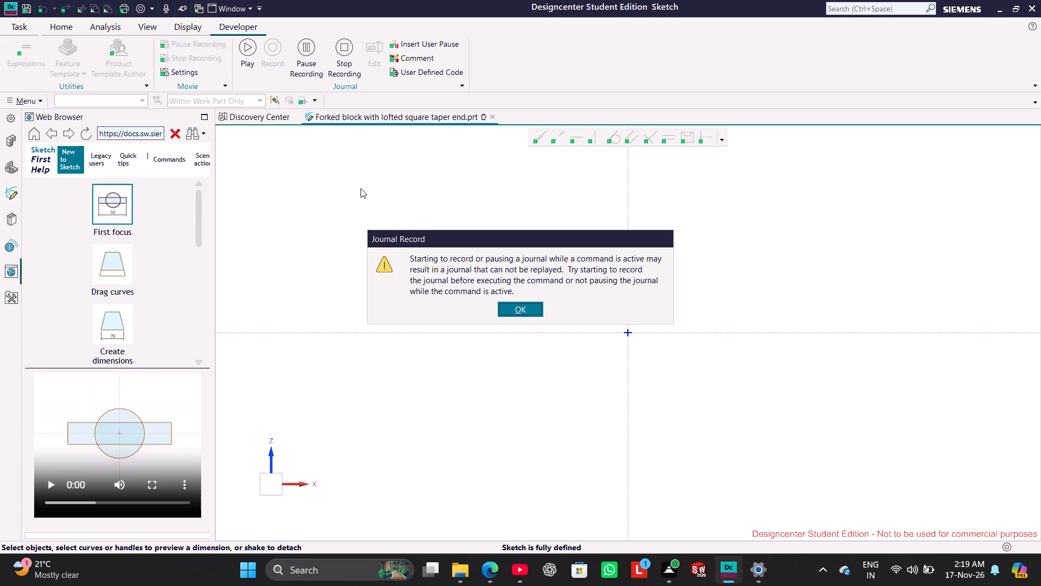
click(520, 309)
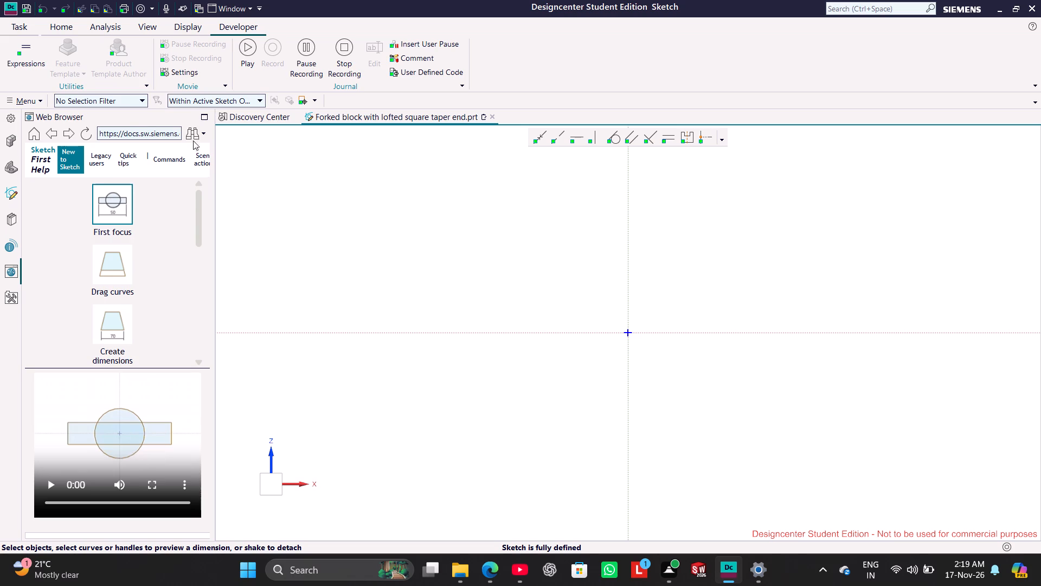
Draw chained lines from the origin: about 590 mm along the horizontal axis, 390 mm up, and 410 mm back towards the vertical axis.
click(60, 25)
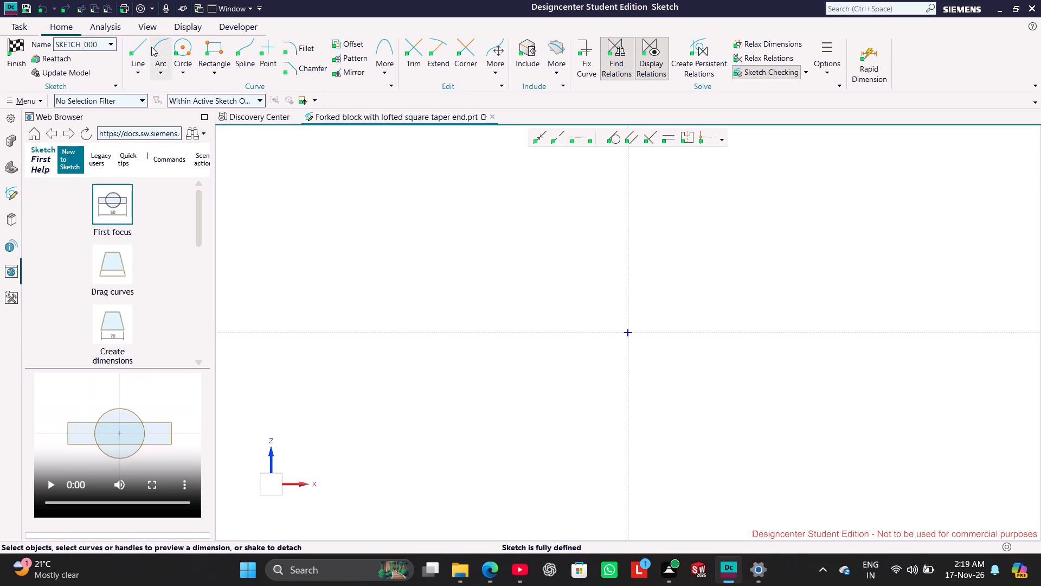
click(133, 42)
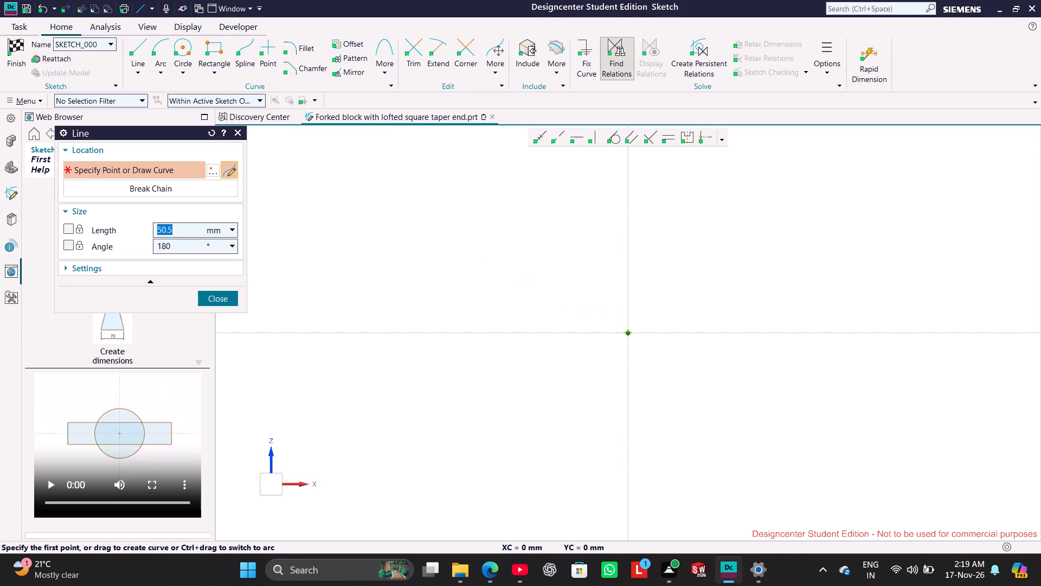
click(628, 331)
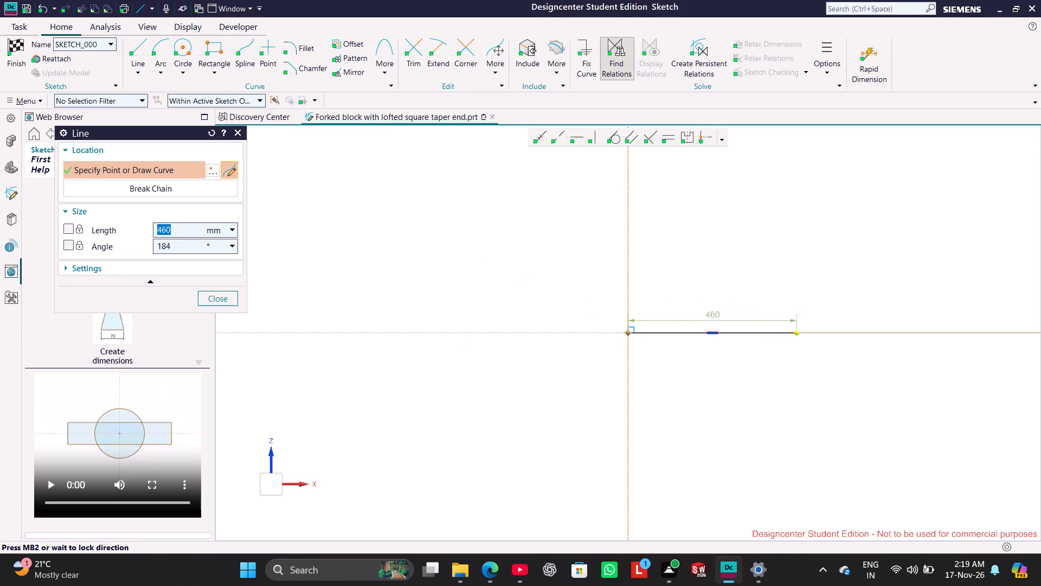
click(845, 335)
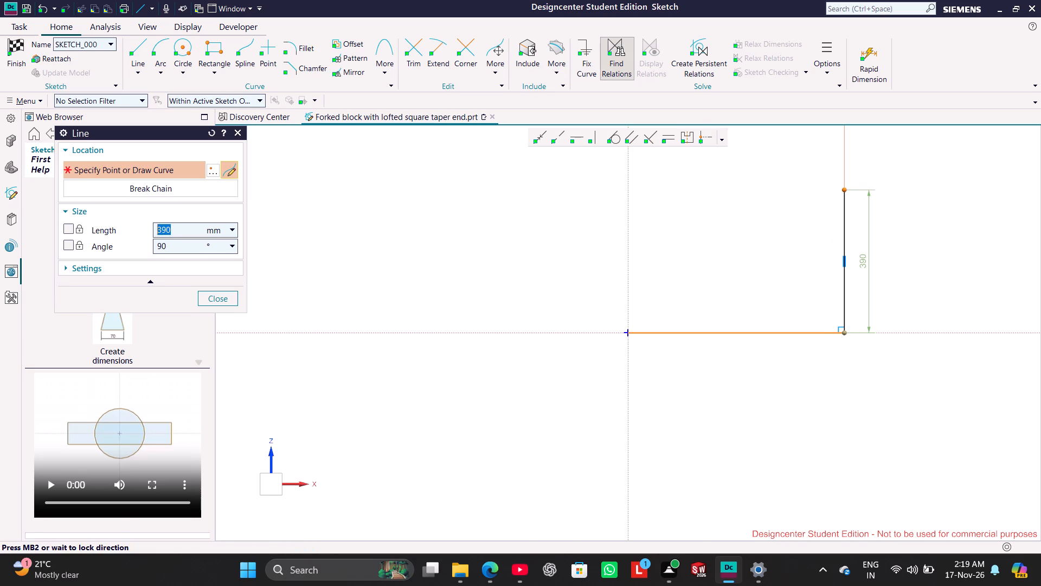
click(845, 189)
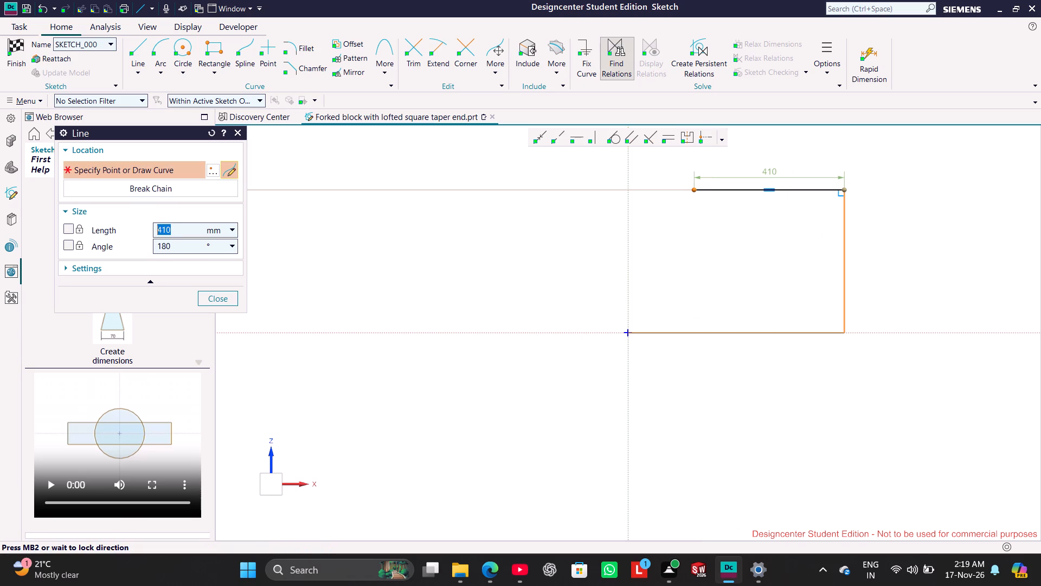
click(694, 190)
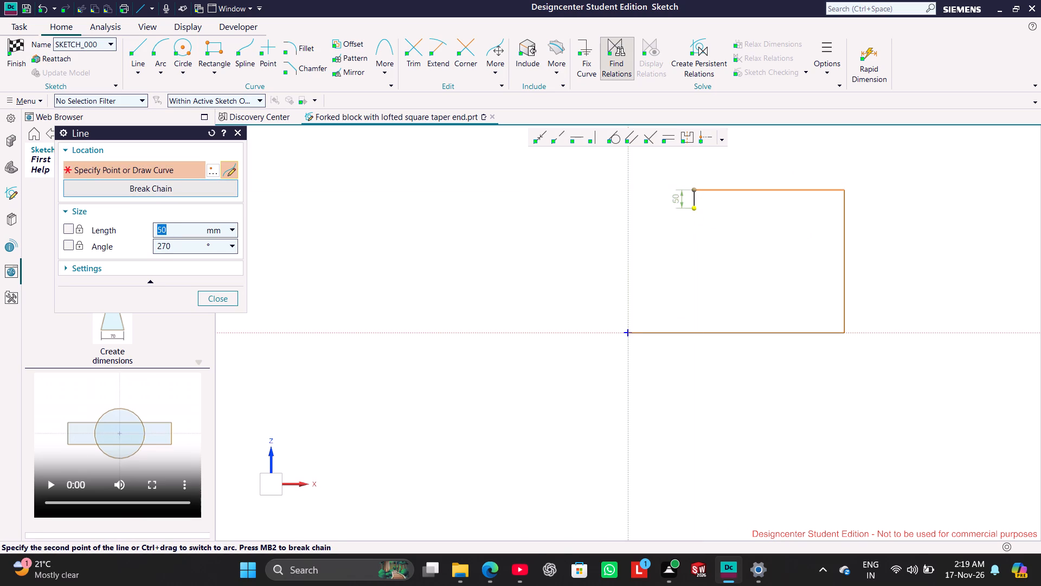
Continue the chain with a tangent arc of about 180 mm radius to the vertical axis and a second tangent arc curving inward, ending the chain.
right_click(688, 214)
click(705, 222)
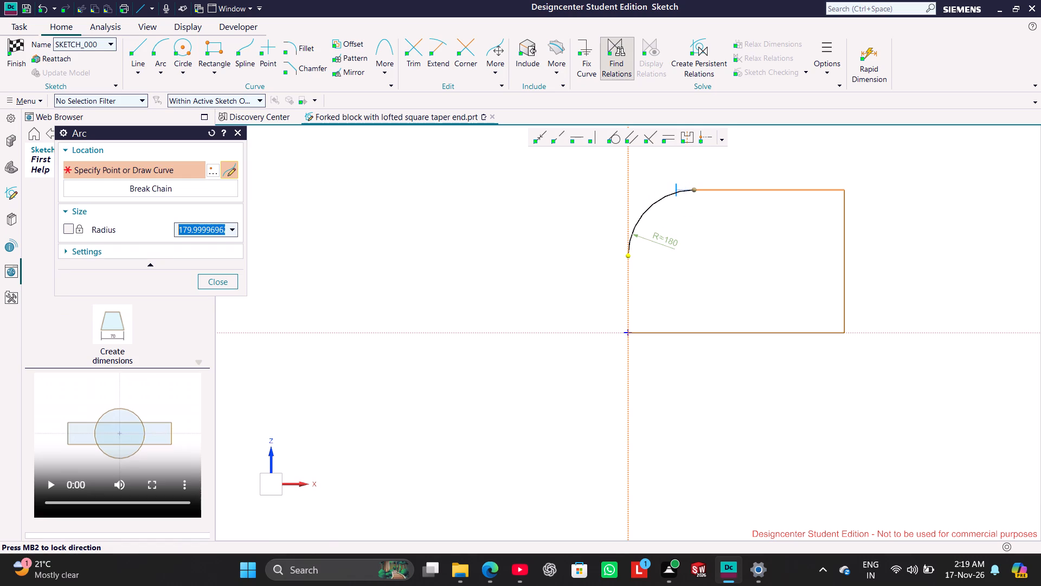
click(627, 254)
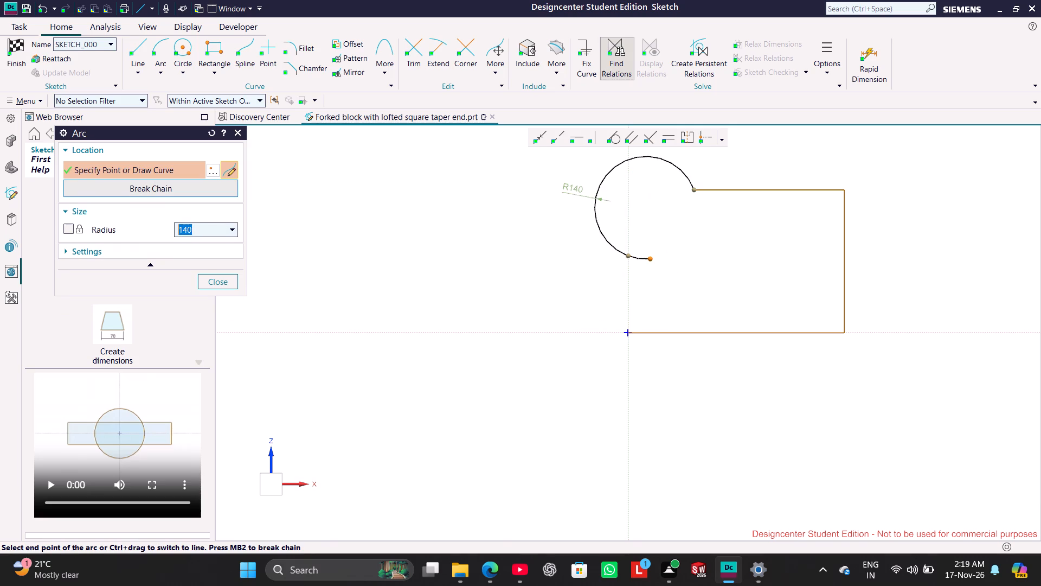
click(711, 291)
right_click(707, 253)
click(727, 257)
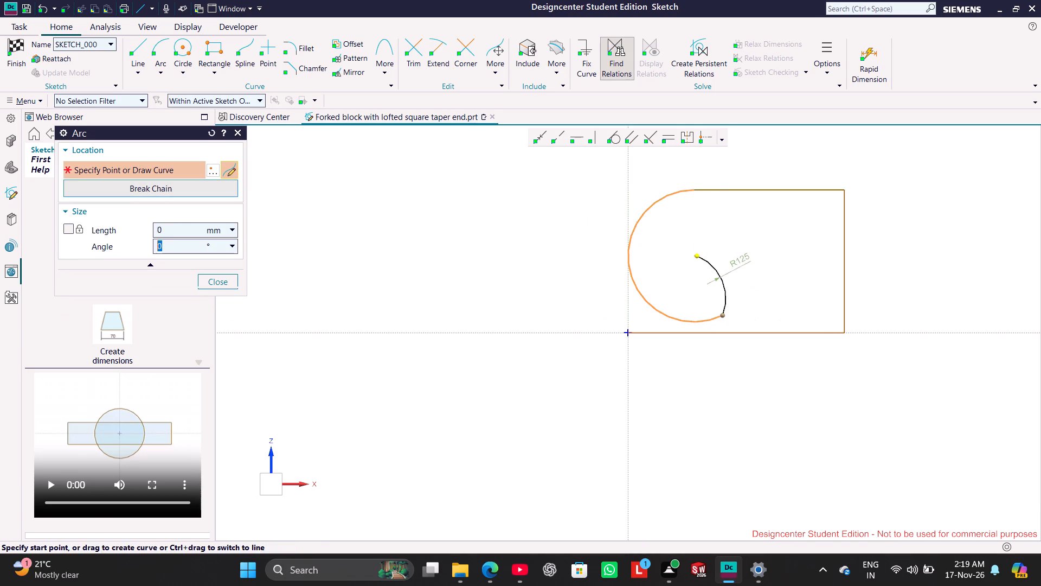
right_click(698, 249)
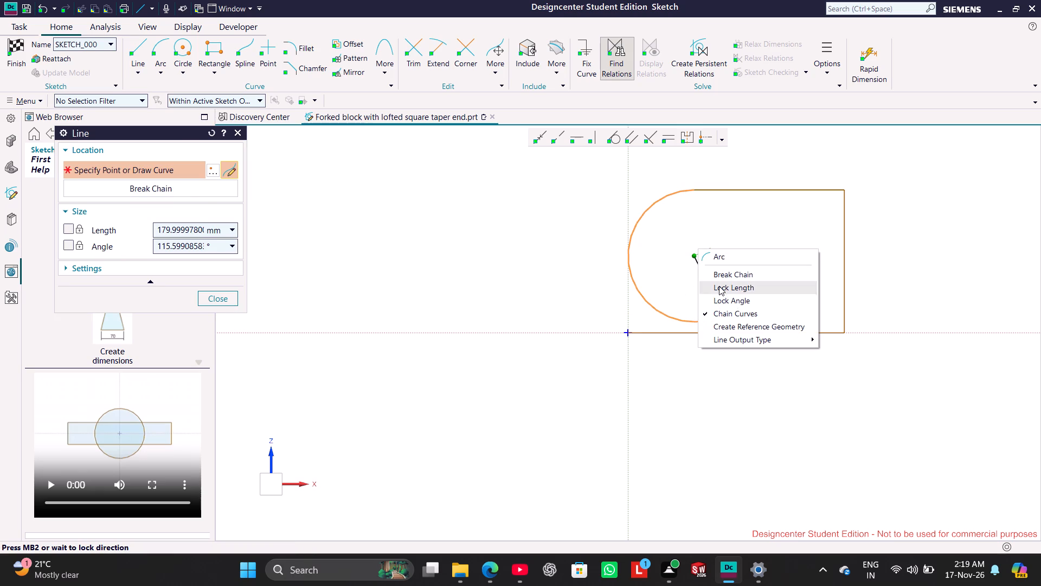
click(727, 273)
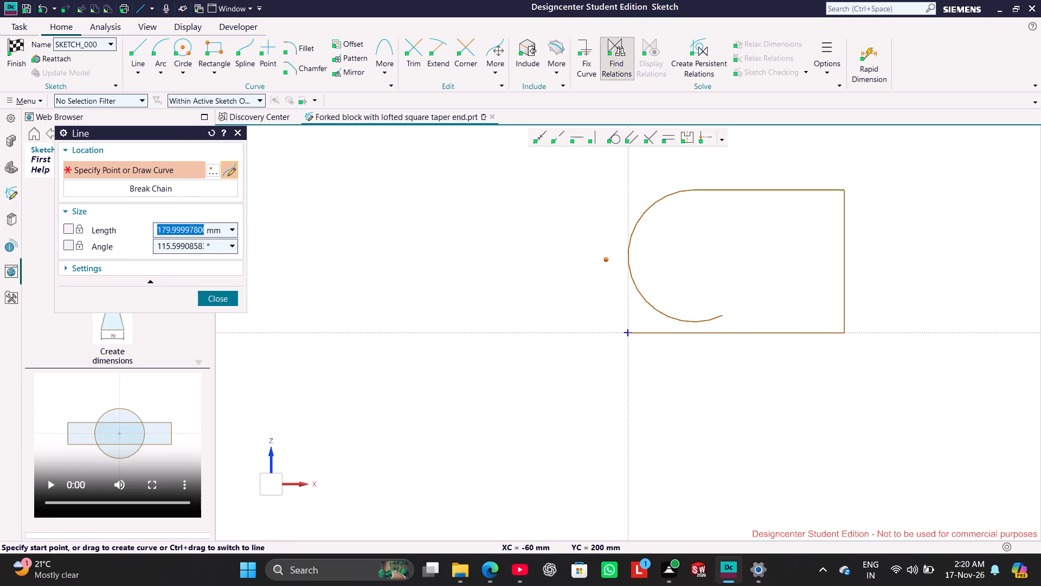
Draw a vertical line from the origin up to the point where the arc meets the vertical axis.
click(141, 45)
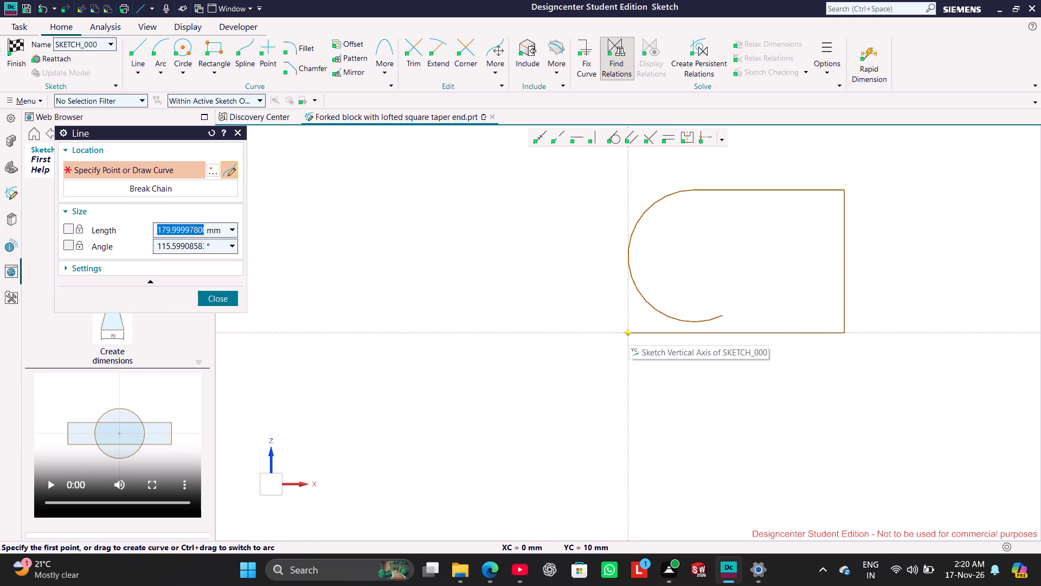
click(629, 333)
click(625, 251)
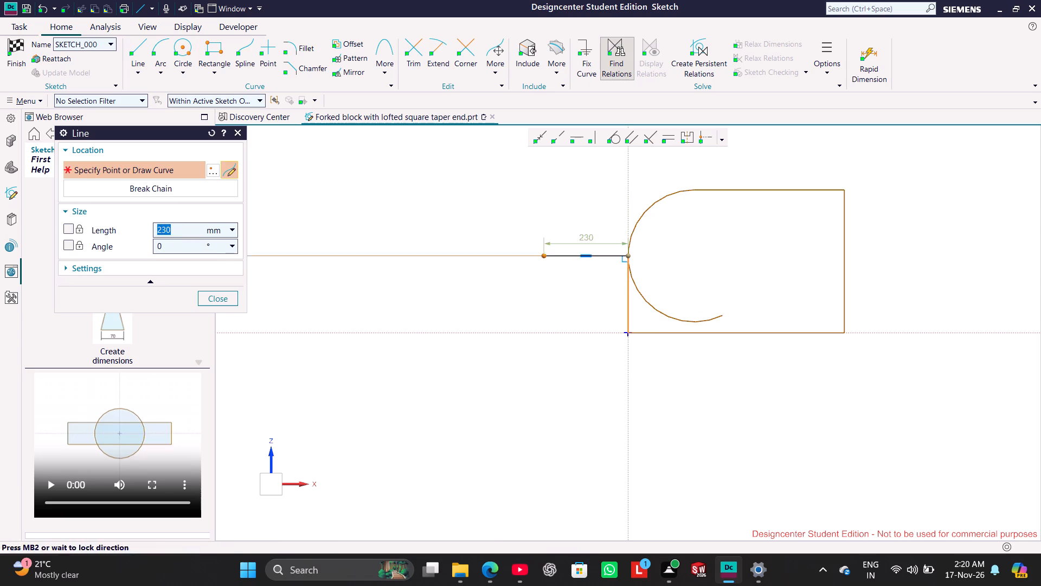
click(228, 295)
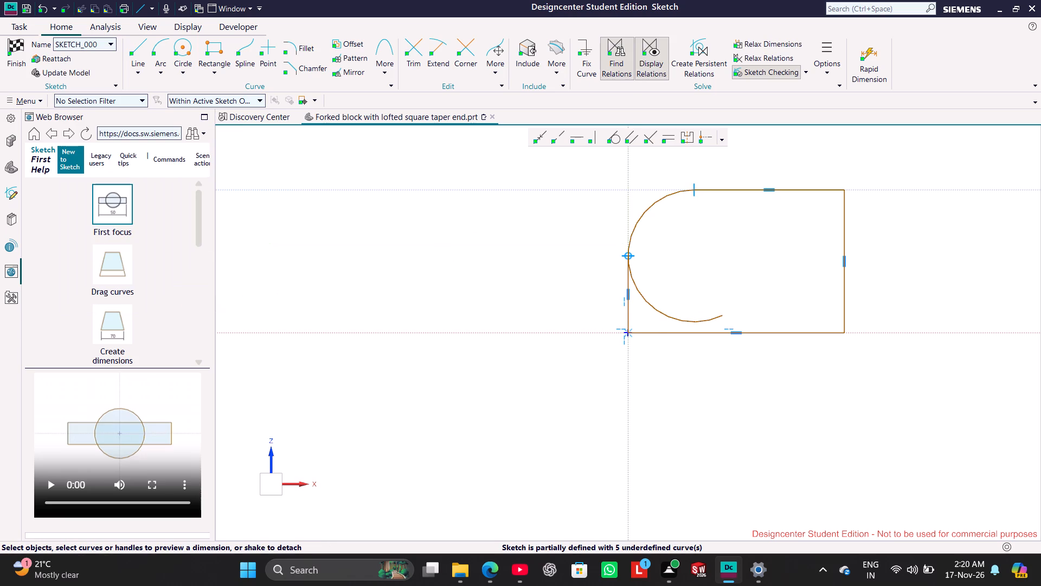
Trim away the lower arc inside the profile, leaving only the rounded upper-left corner.
click(409, 59)
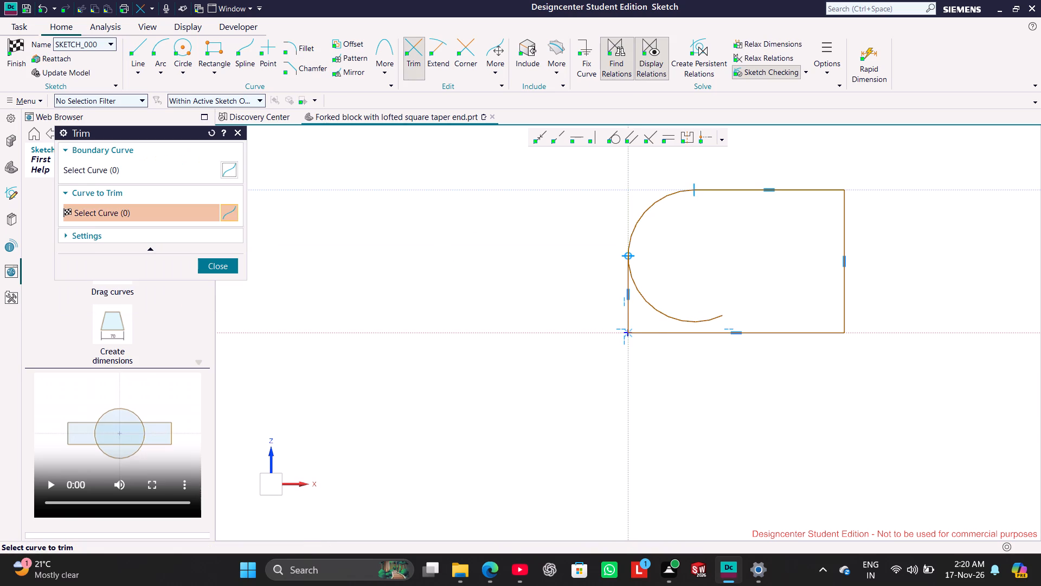
drag(659, 321, 678, 285)
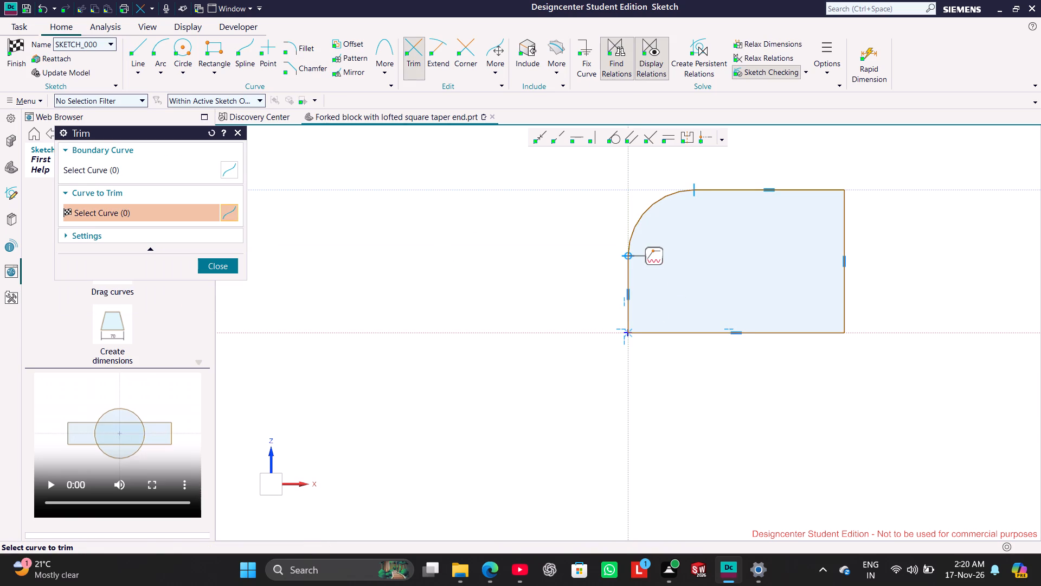
click(227, 269)
click(936, 274)
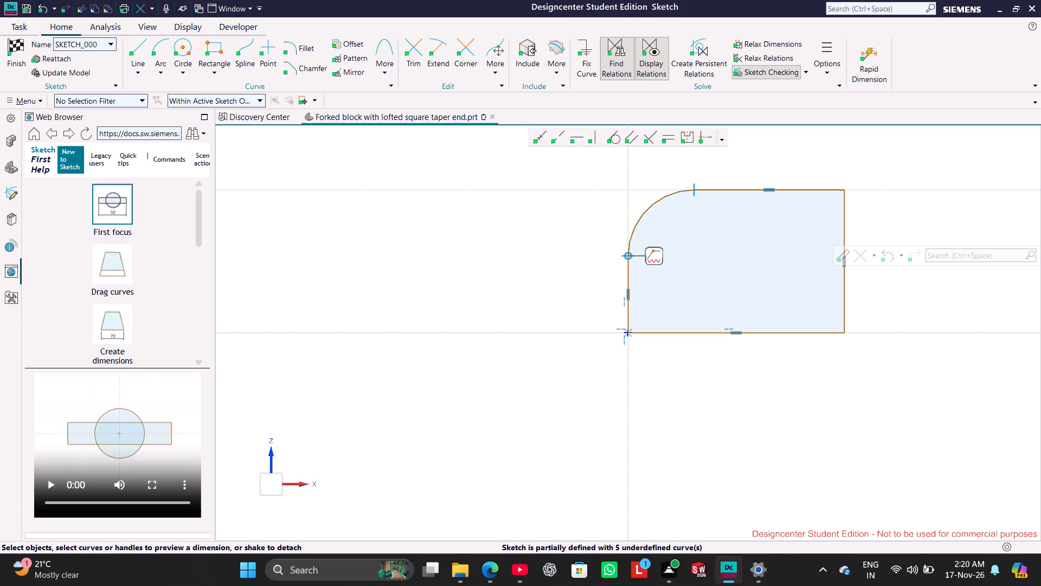
Dimension the profile's bottom line to 76 mm.
click(755, 331)
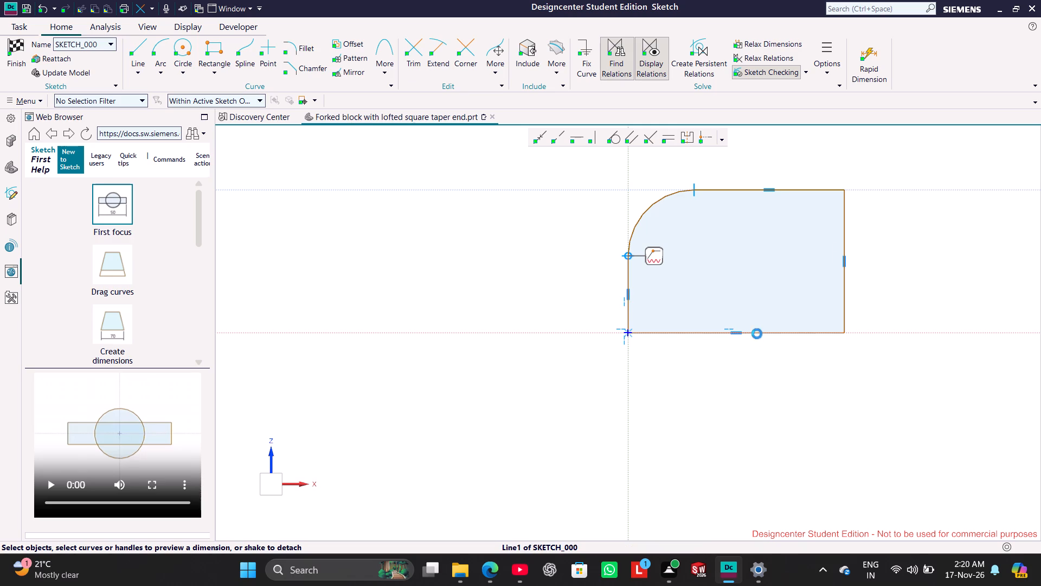
double_click(739, 348)
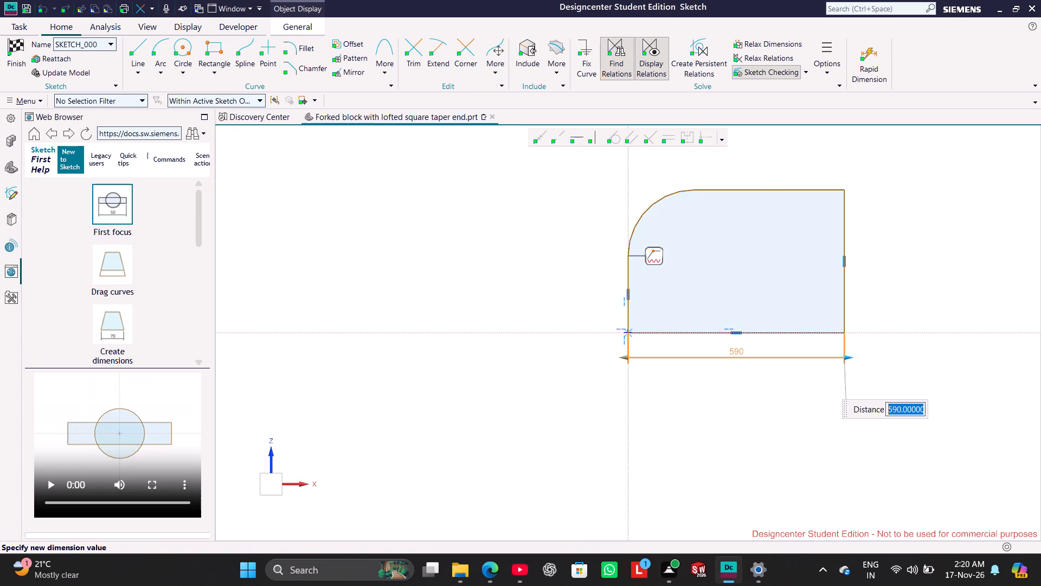
key(7)
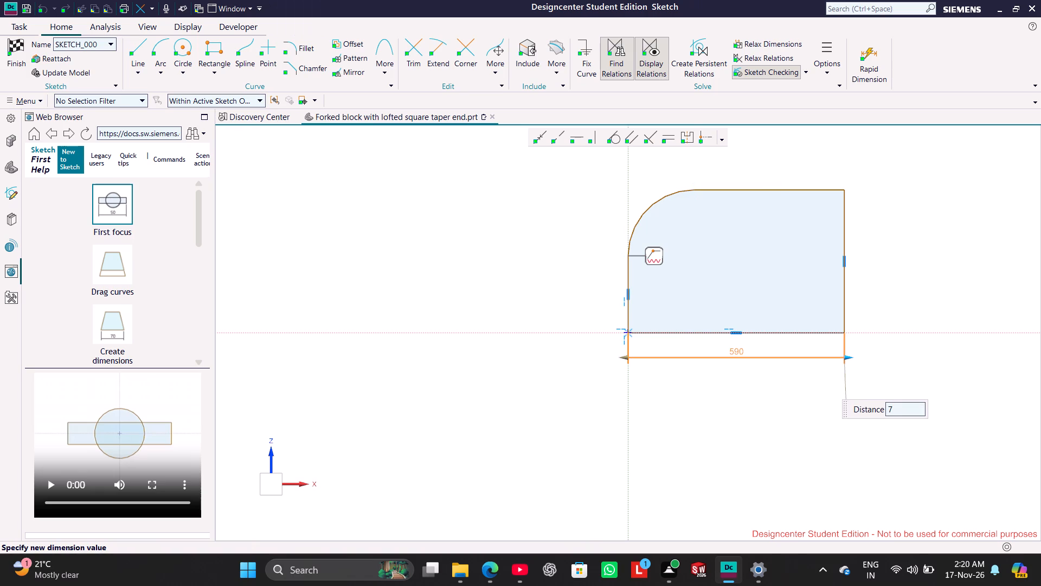
key(6)
key(Return)
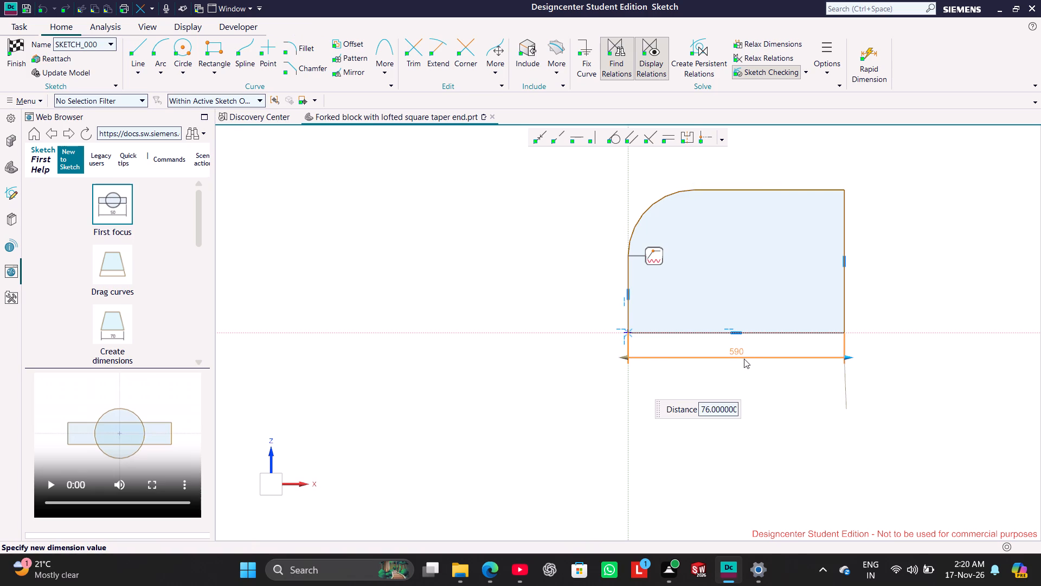
click(451, 300)
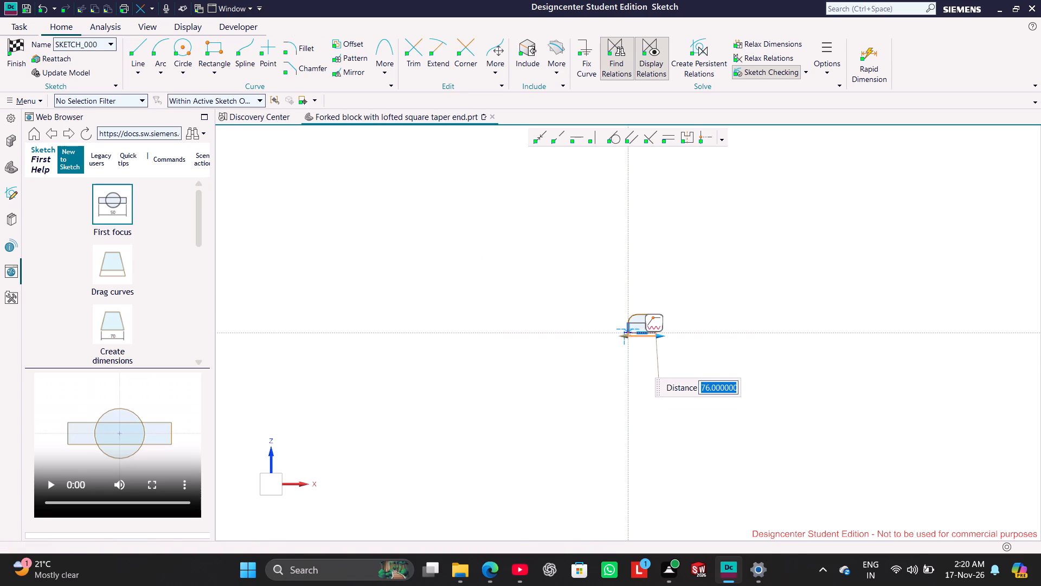
click(712, 290)
Dimension the profile's right vertical line to 38 mm.
scroll(656, 313, up, 6)
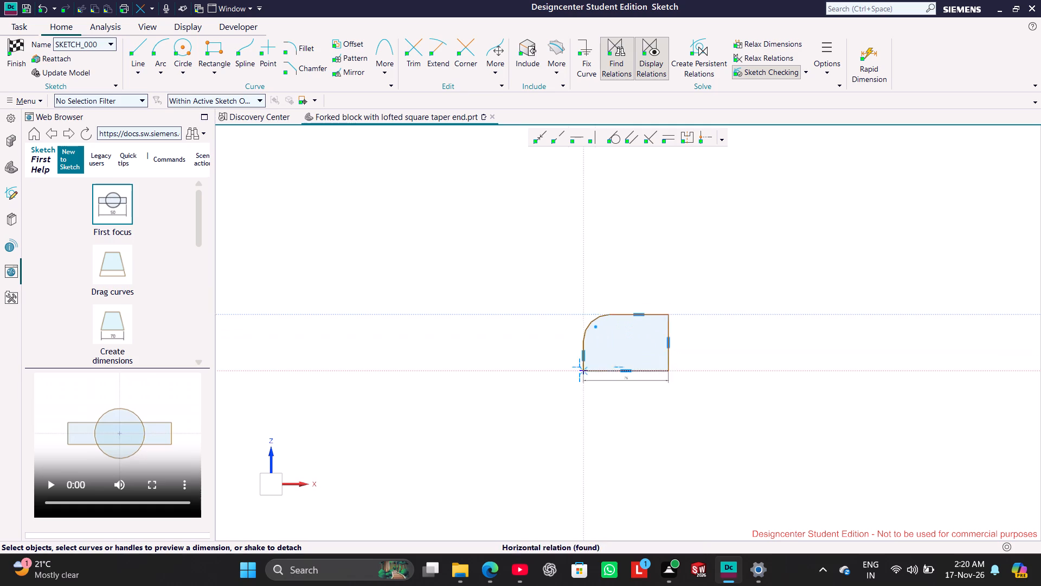
scroll(641, 358, up, 5)
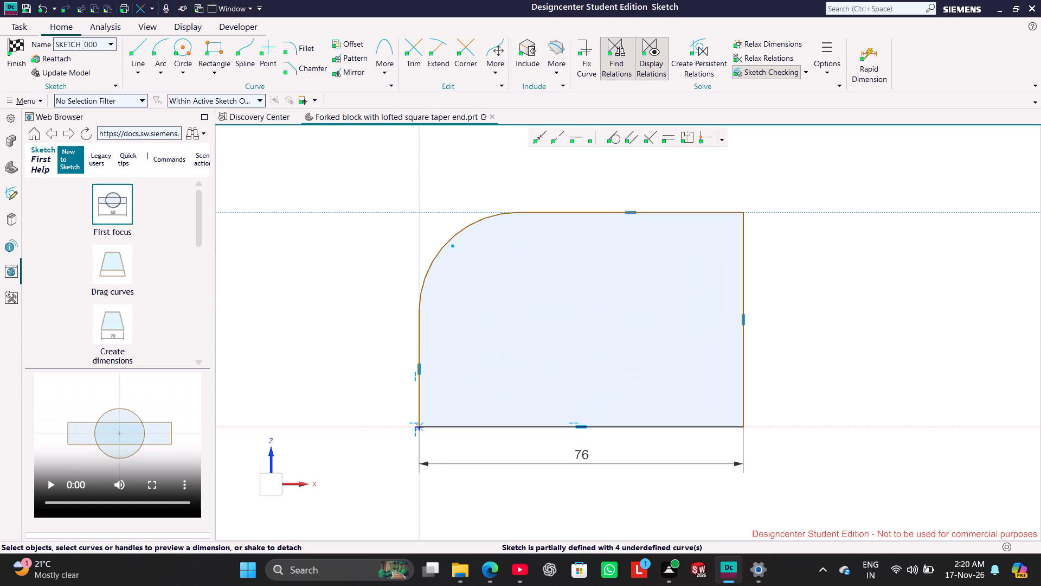
click(747, 345)
double_click(768, 315)
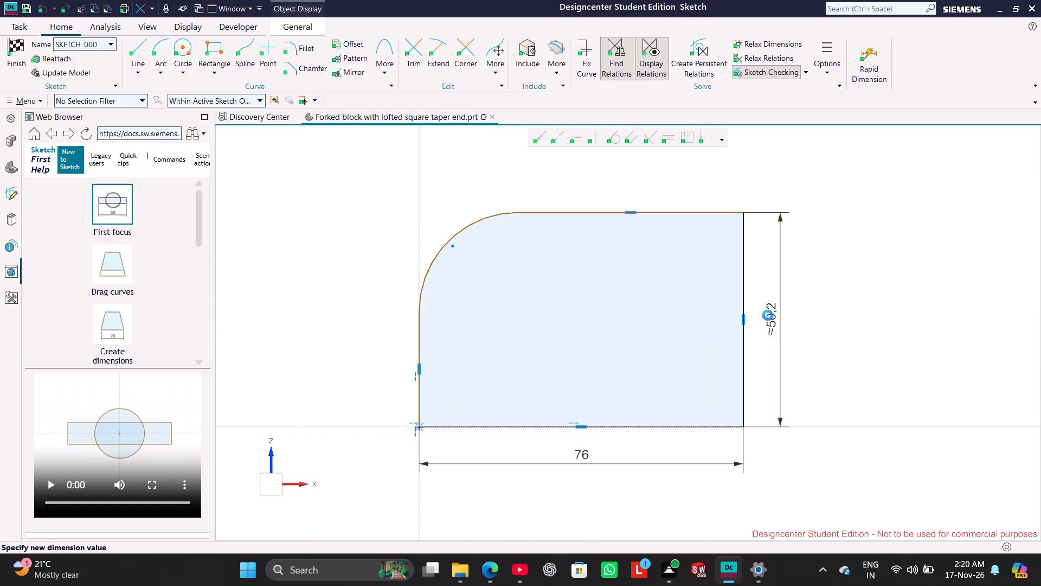
text(38)
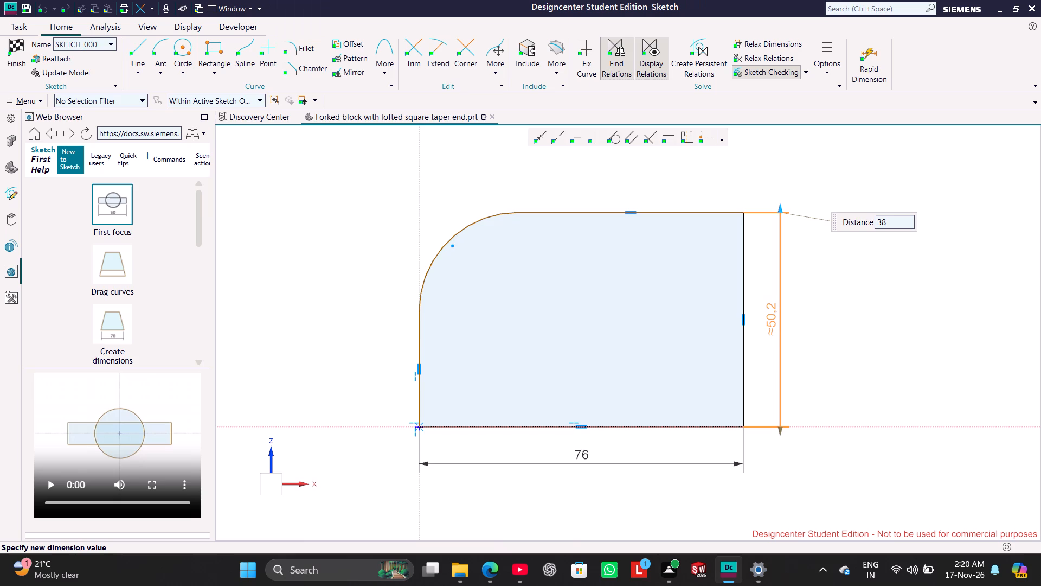
key(Return)
click(731, 221)
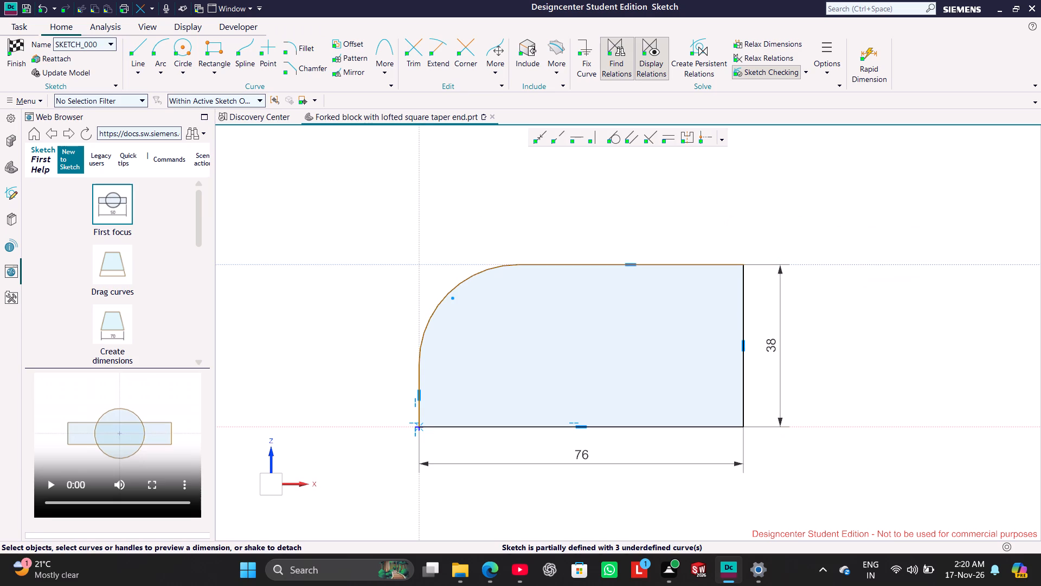
Dimension the profile's short left vertical line to 24 mm.
click(420, 367)
click(416, 375)
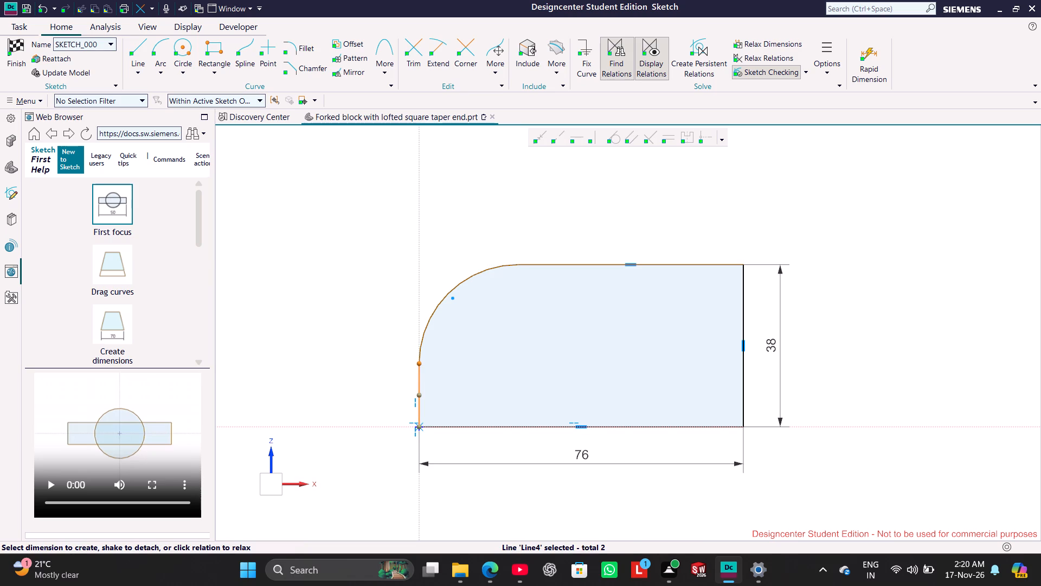
click(416, 374)
click(419, 380)
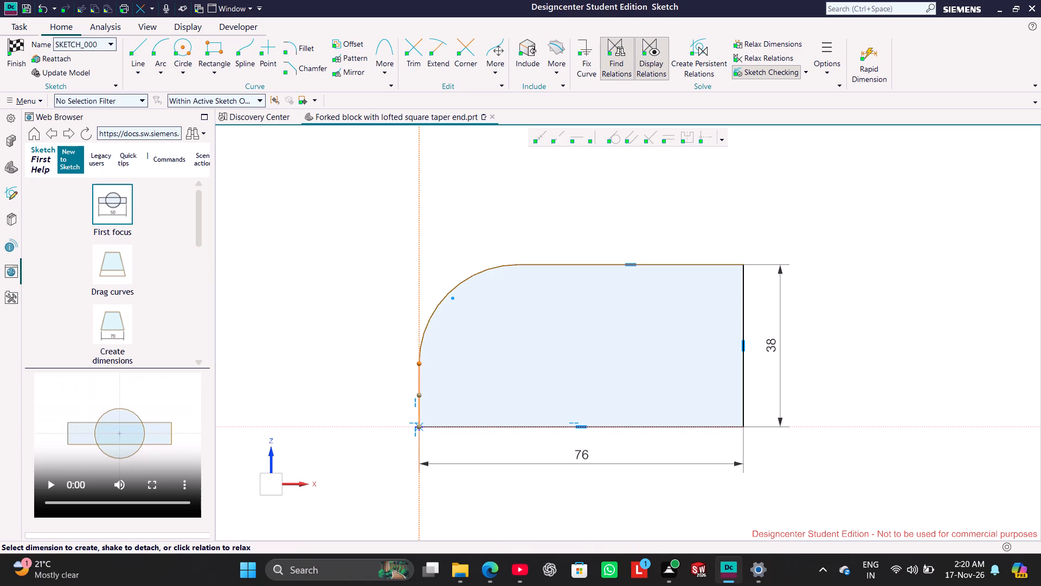
click(364, 392)
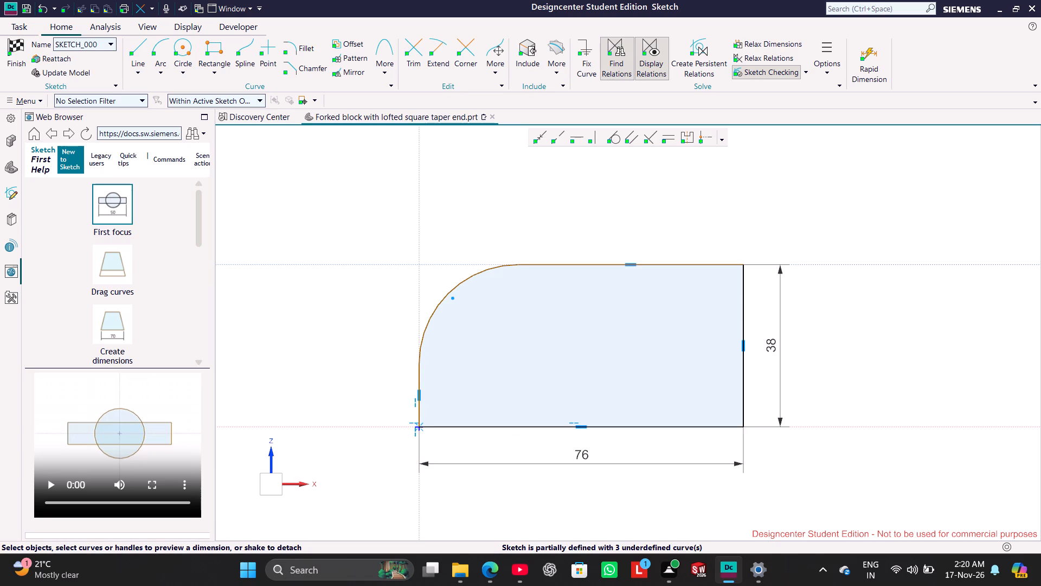
click(421, 382)
double_click(388, 387)
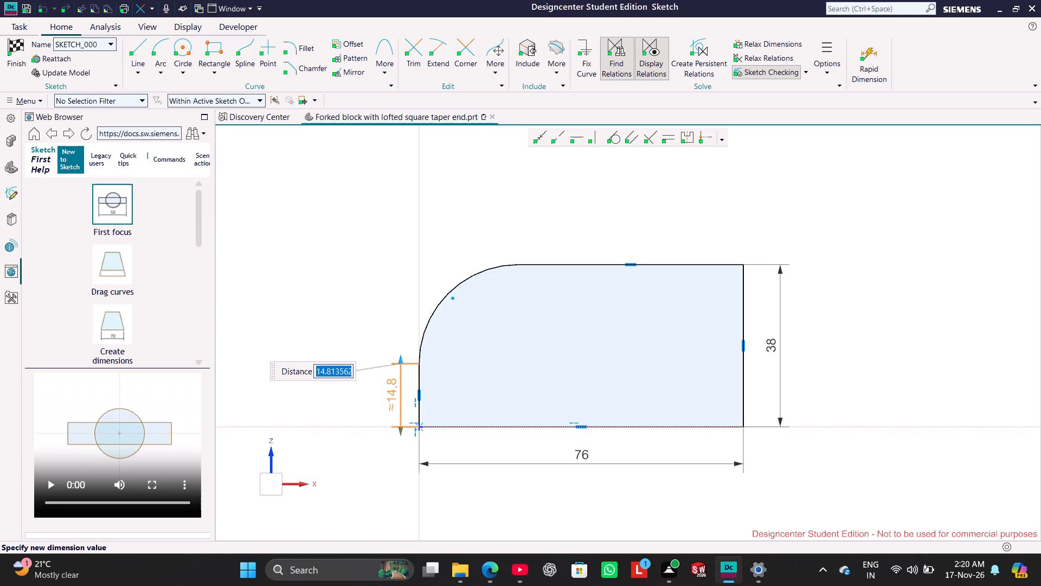
text(24)
key(Return)
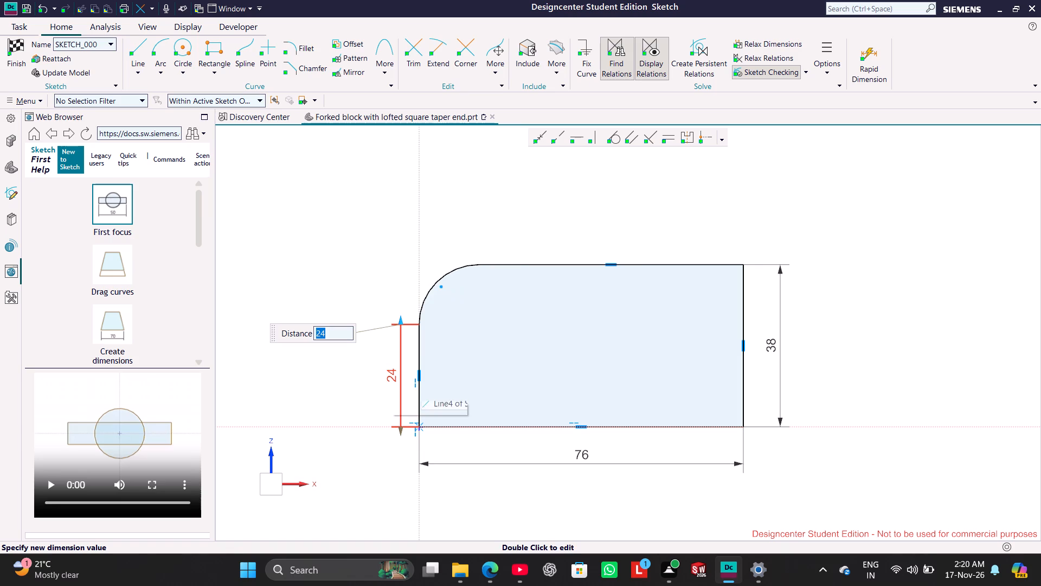
click(368, 393)
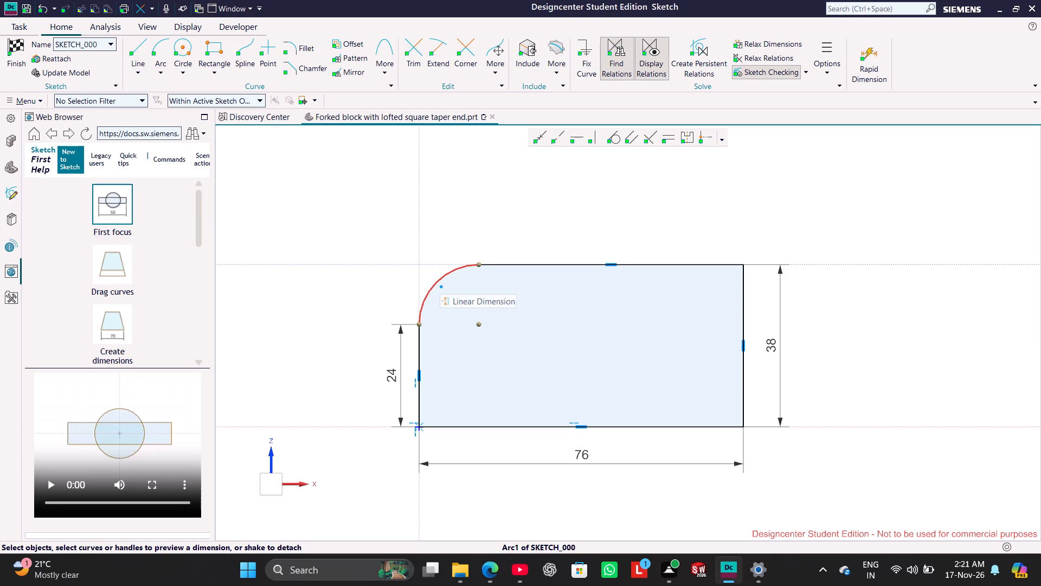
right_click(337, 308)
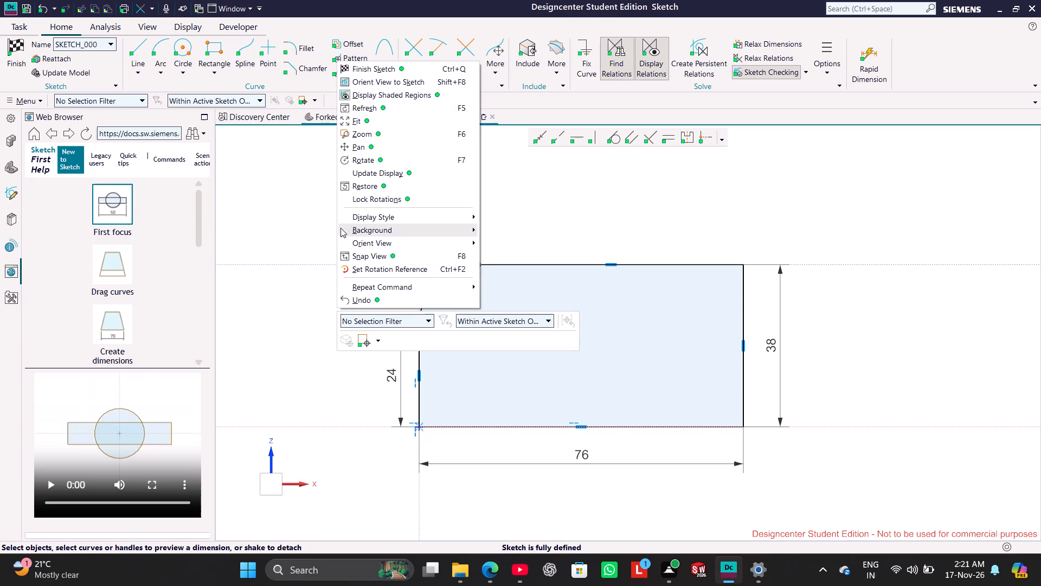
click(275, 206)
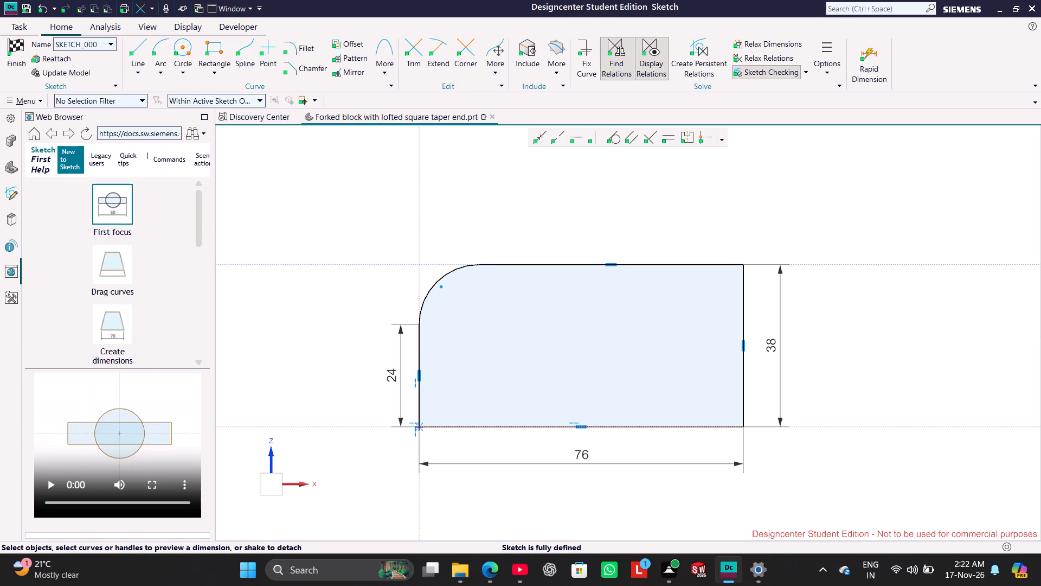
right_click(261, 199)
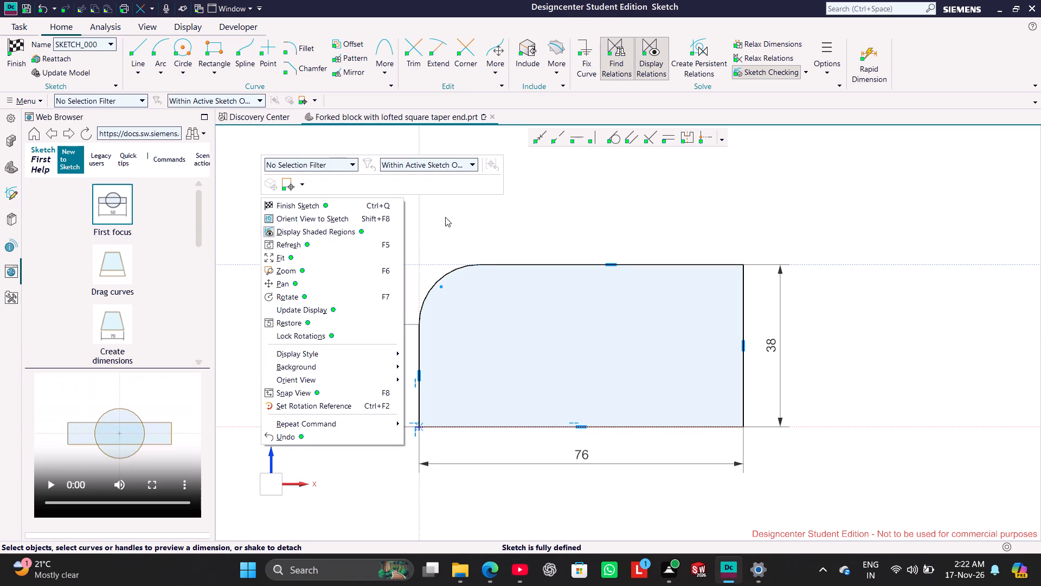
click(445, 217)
Delete the arc that rounds the profile's upper-left corner.
click(447, 277)
right_click(447, 278)
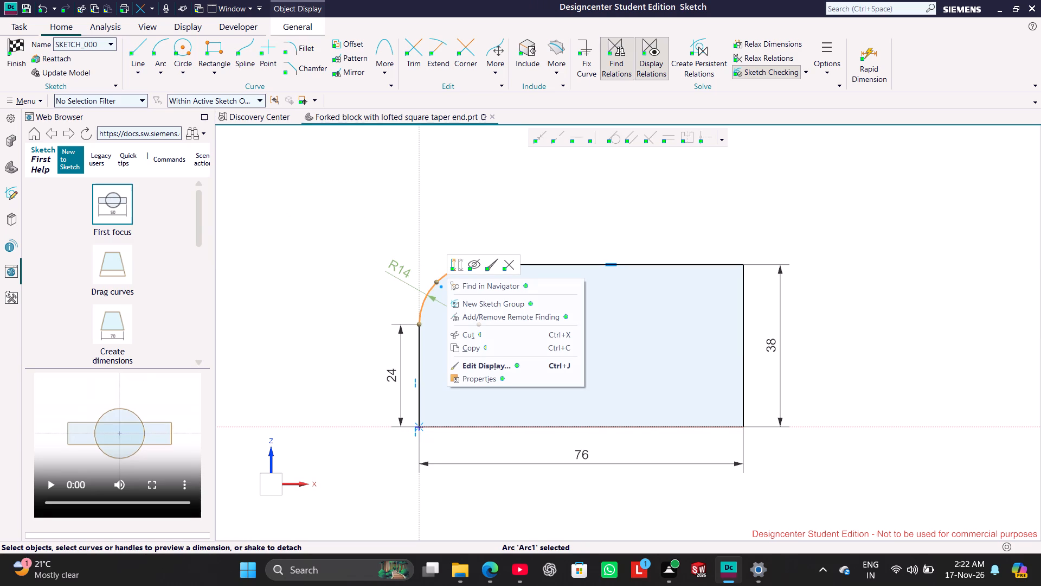
click(435, 209)
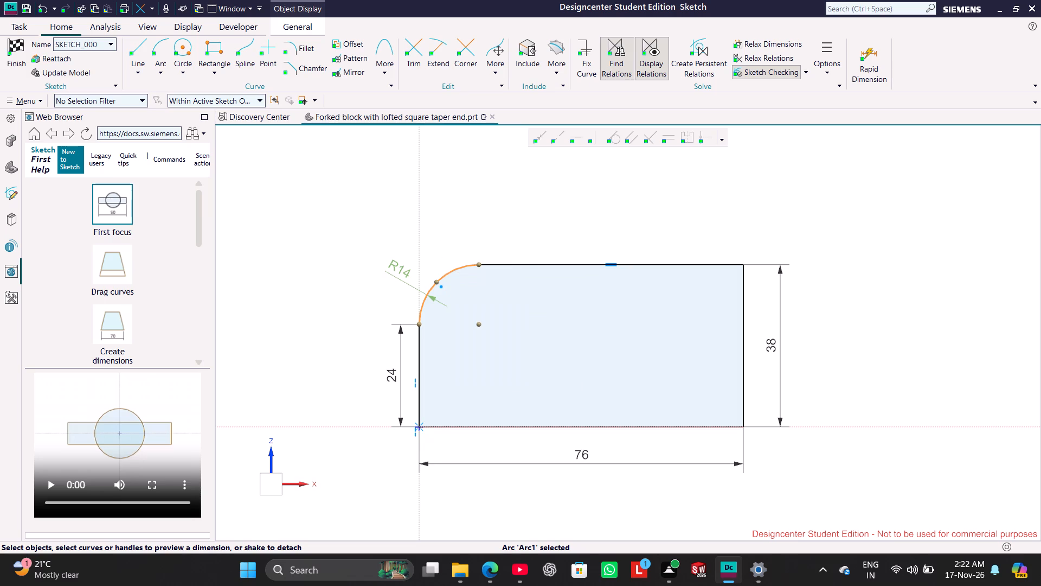
click(459, 268)
key(Delete)
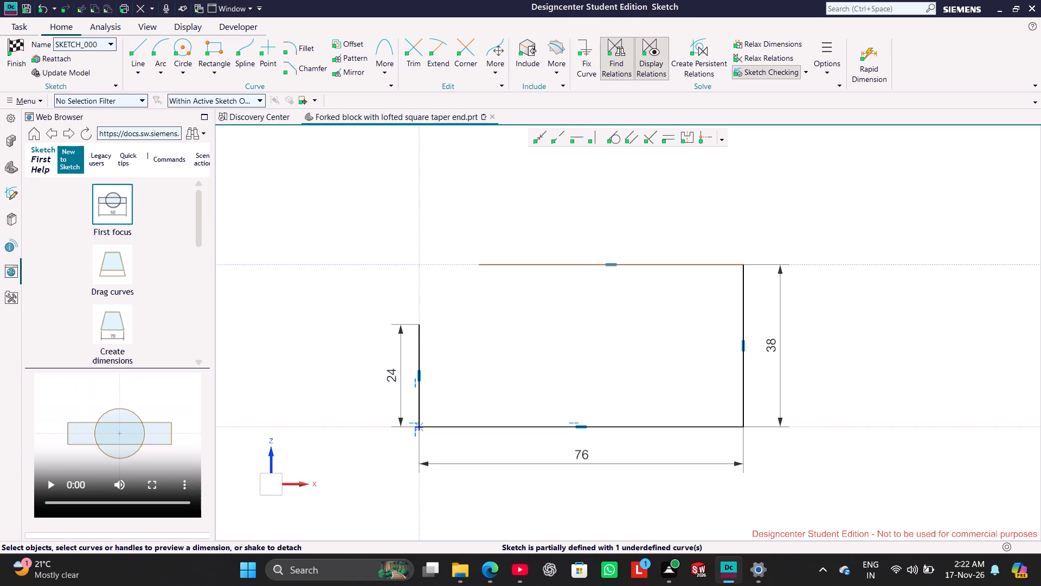
Draw a circle about 27 mm in diameter inside the open profile, near the short left vertical line.
click(181, 44)
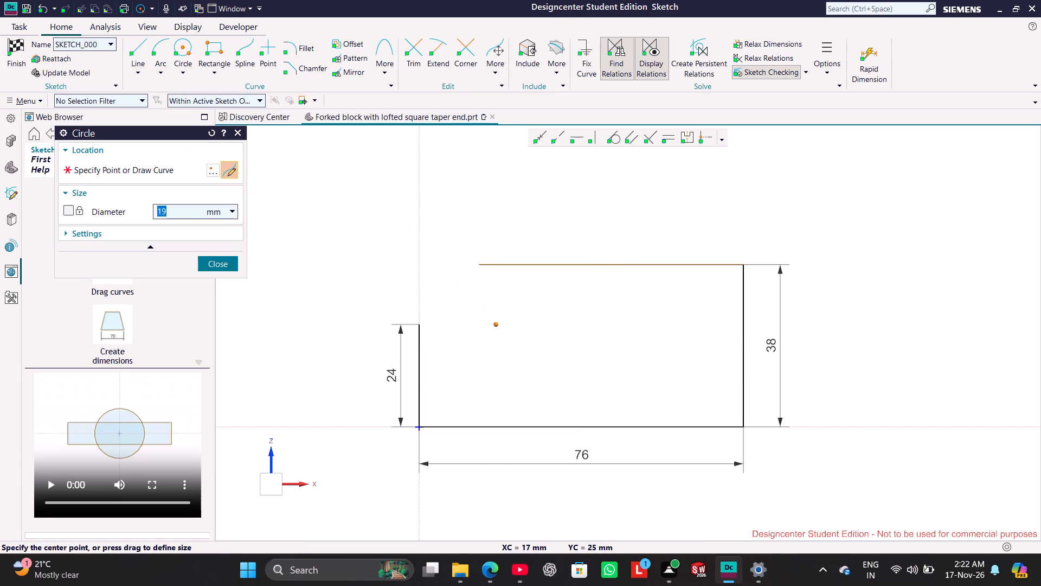
click(503, 340)
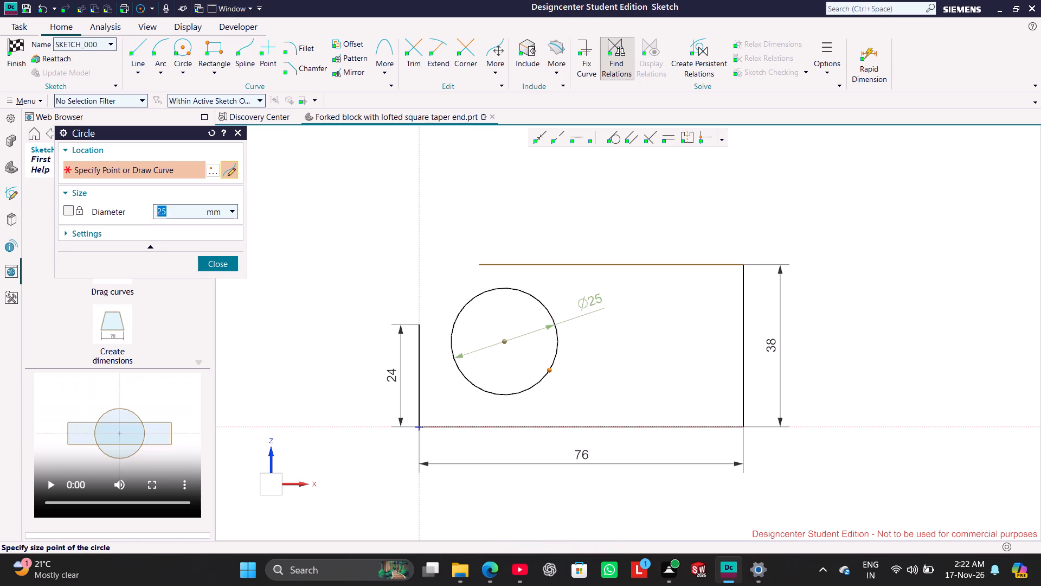
click(555, 371)
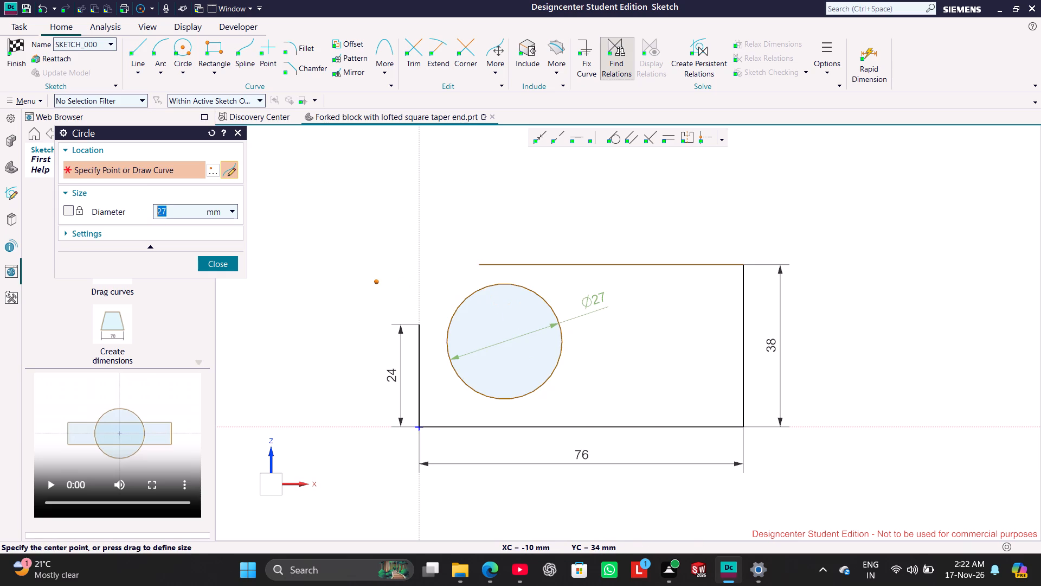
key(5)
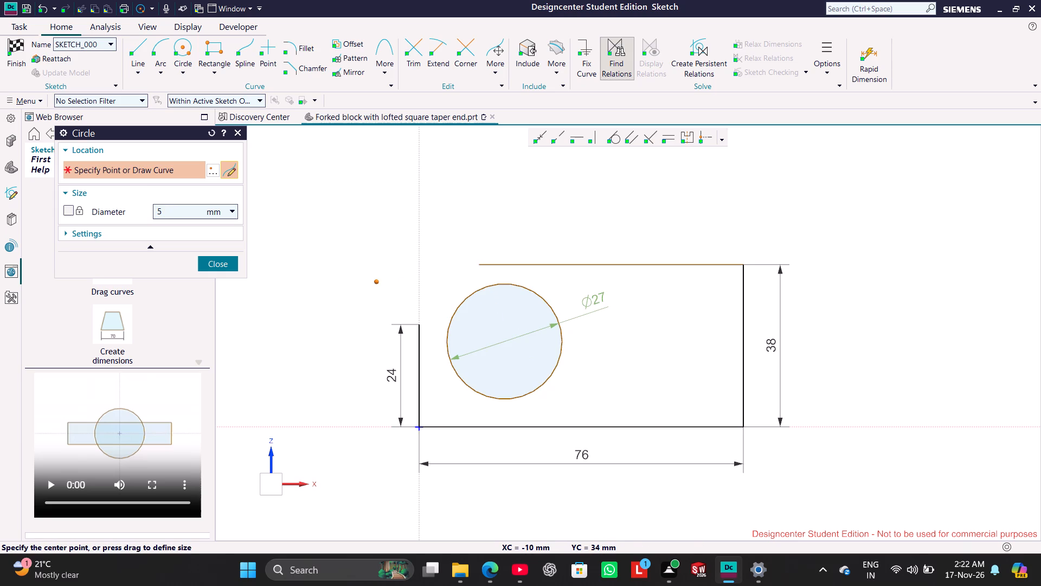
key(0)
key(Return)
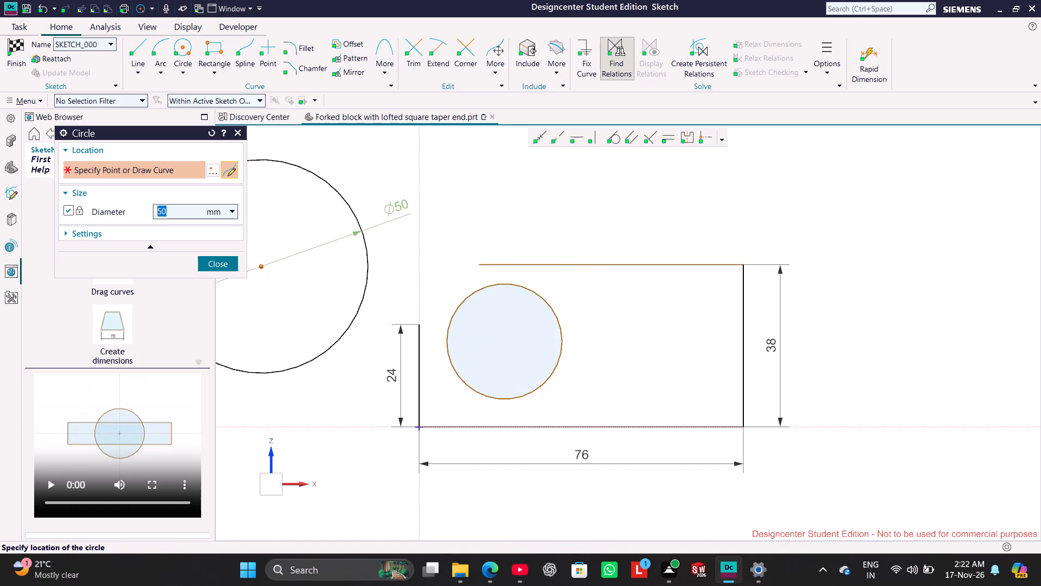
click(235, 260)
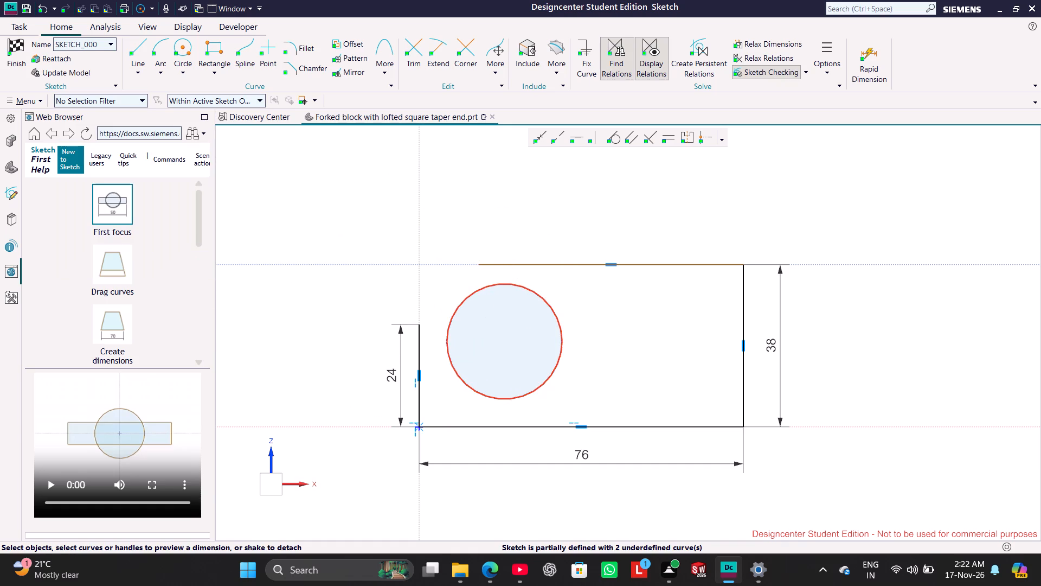
Dimension the circle's diameter to 50 mm.
double_click(501, 283)
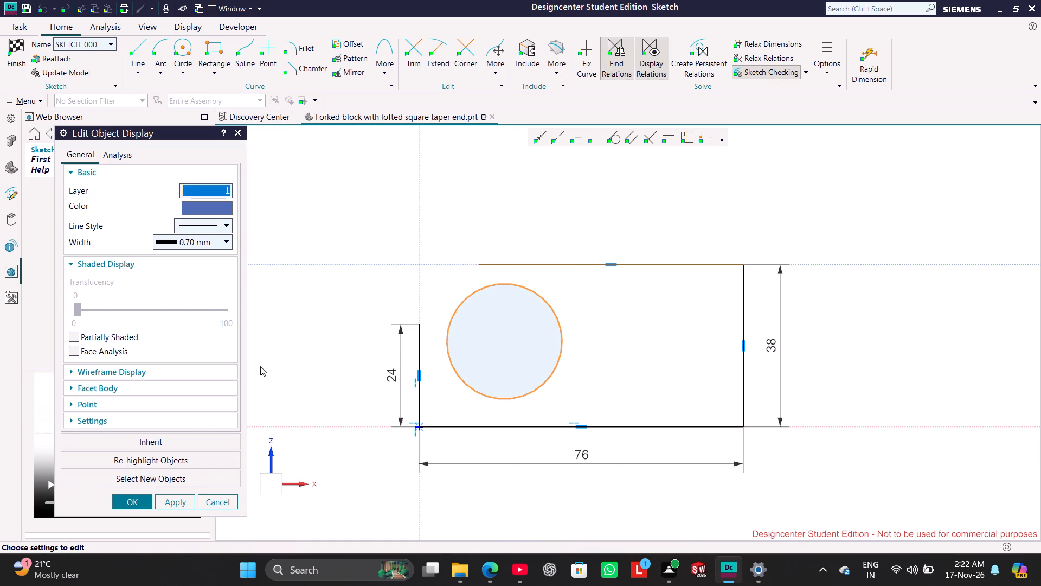
click(232, 494)
click(562, 333)
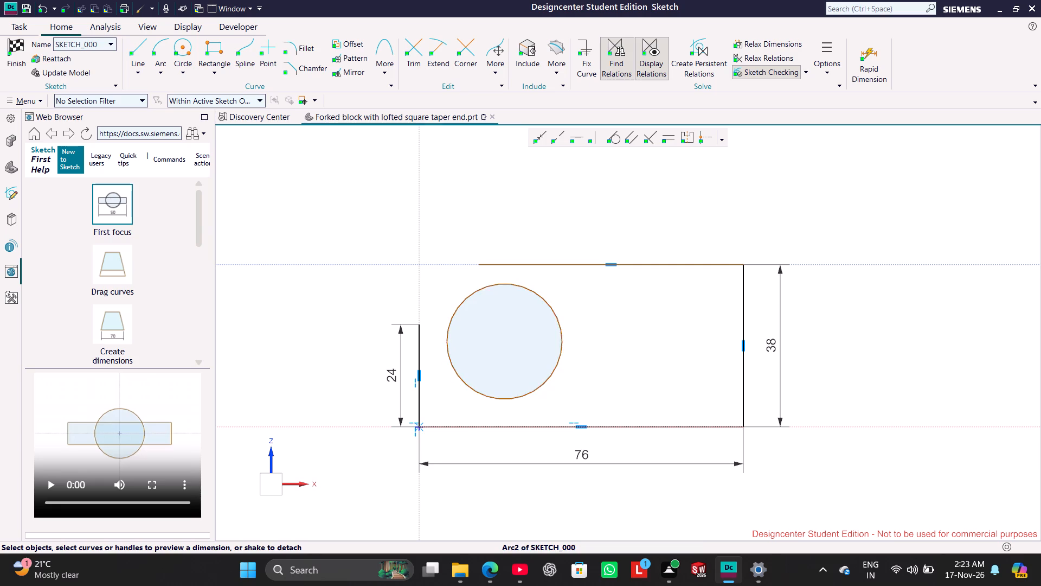
double_click(596, 297)
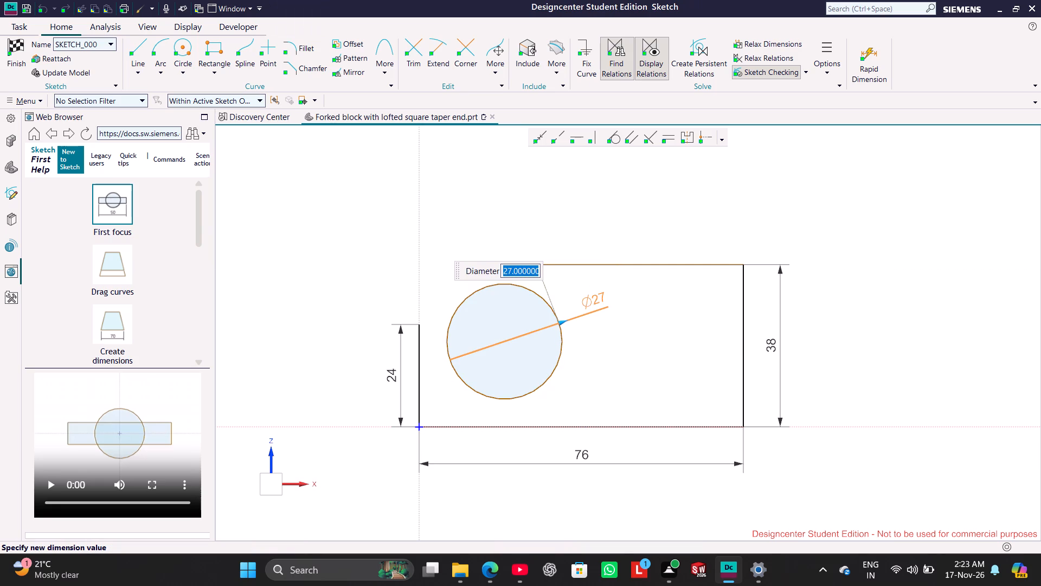
text(50)
key(Return)
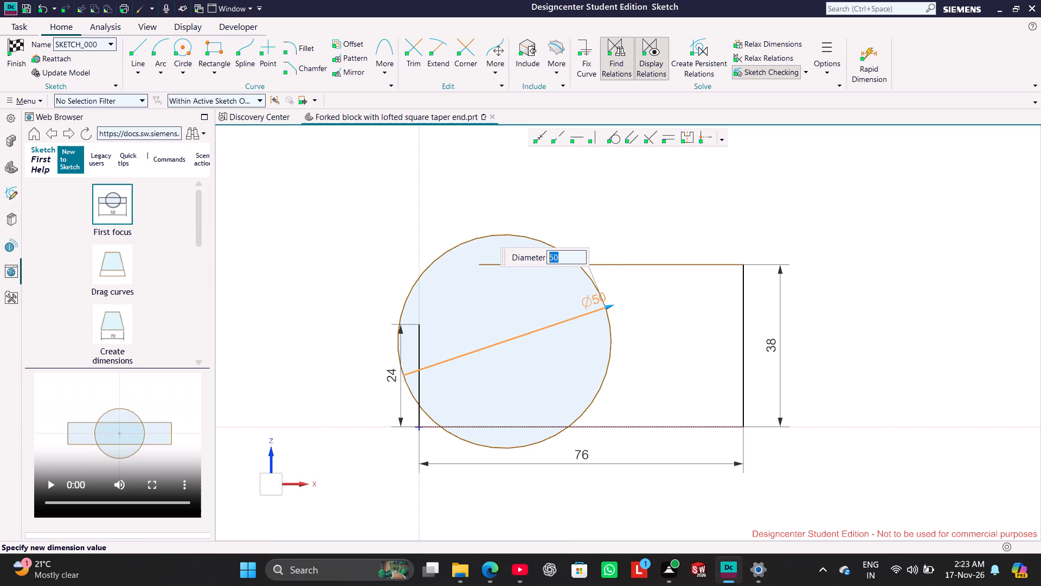
click(298, 312)
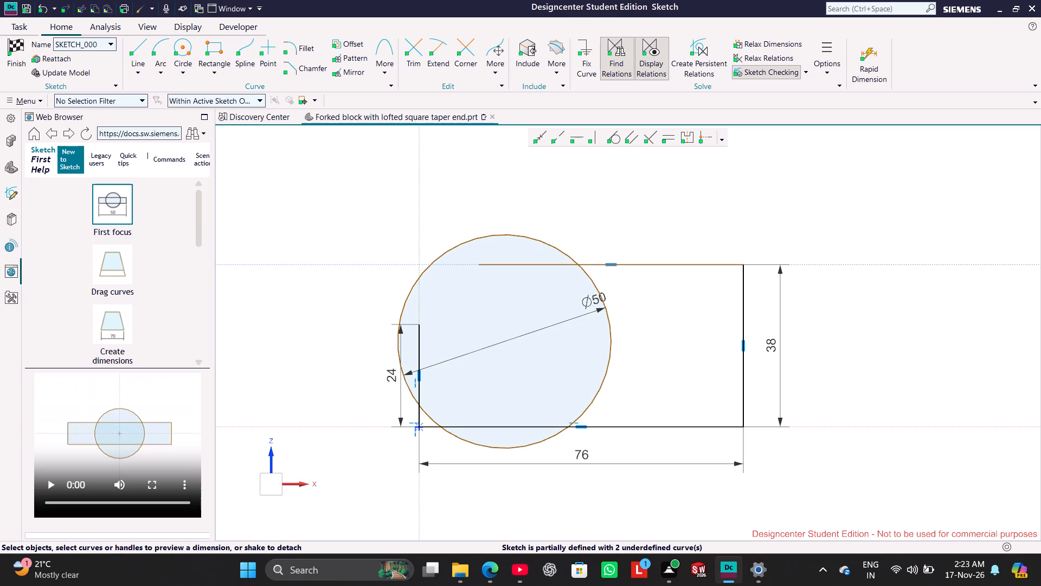
Move the 50 mm circle to mid-length of the profile, crossing the top line and sitting just above the bottom line.
drag(599, 389, 642, 344)
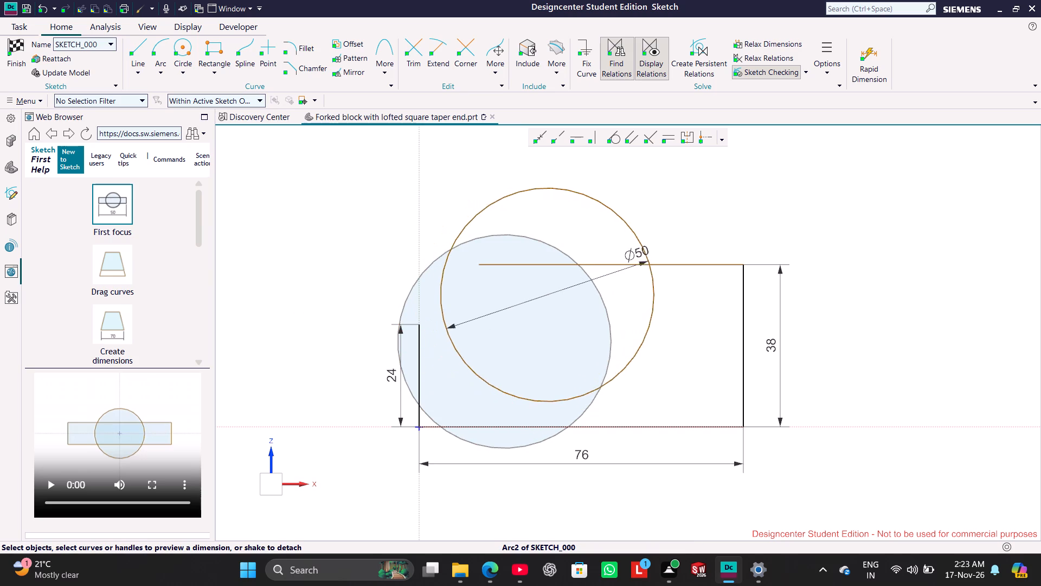
drag(642, 344, 629, 360)
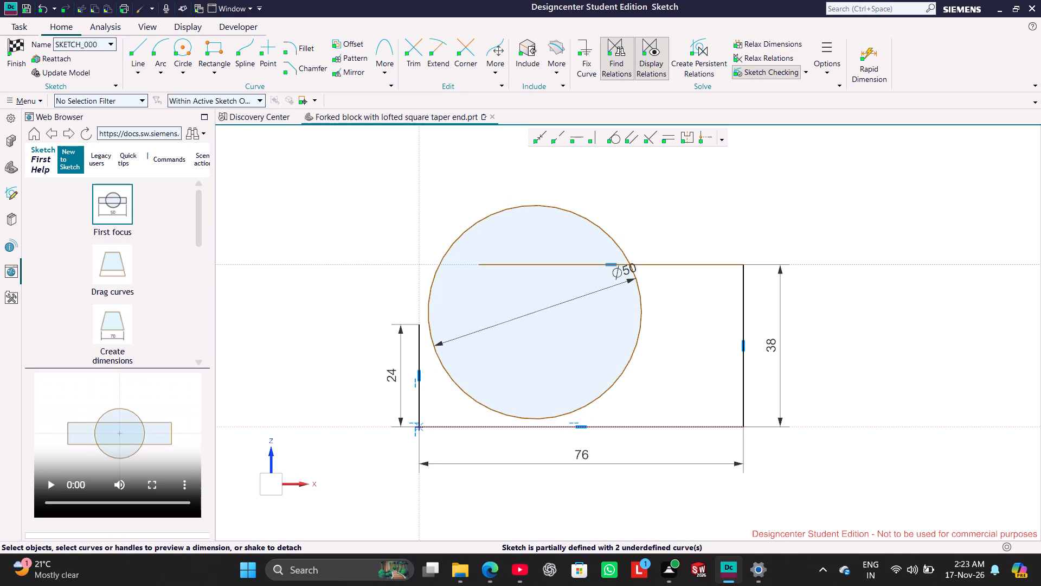
drag(627, 368, 613, 370)
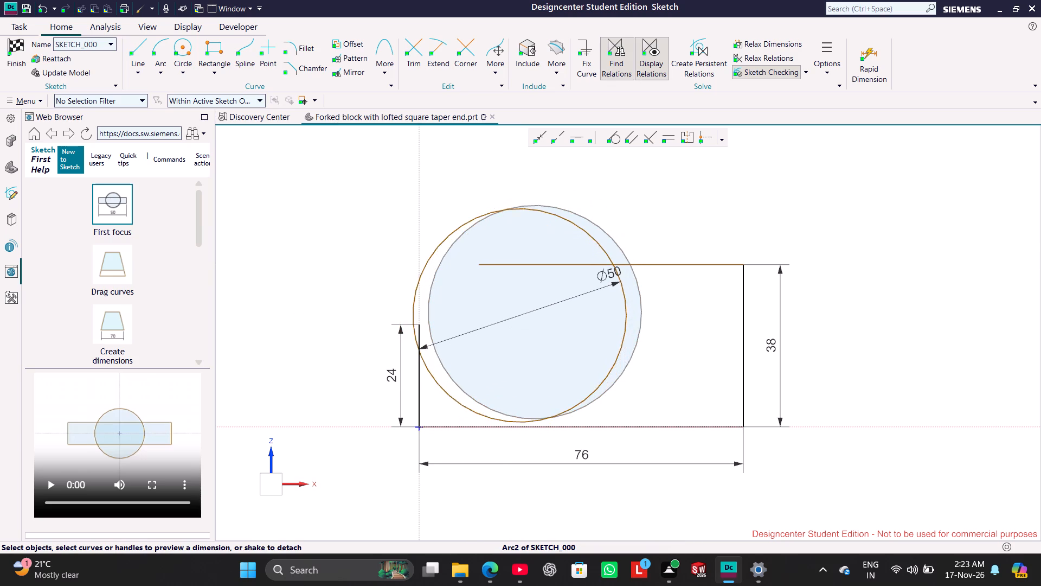
drag(613, 370, 613, 368)
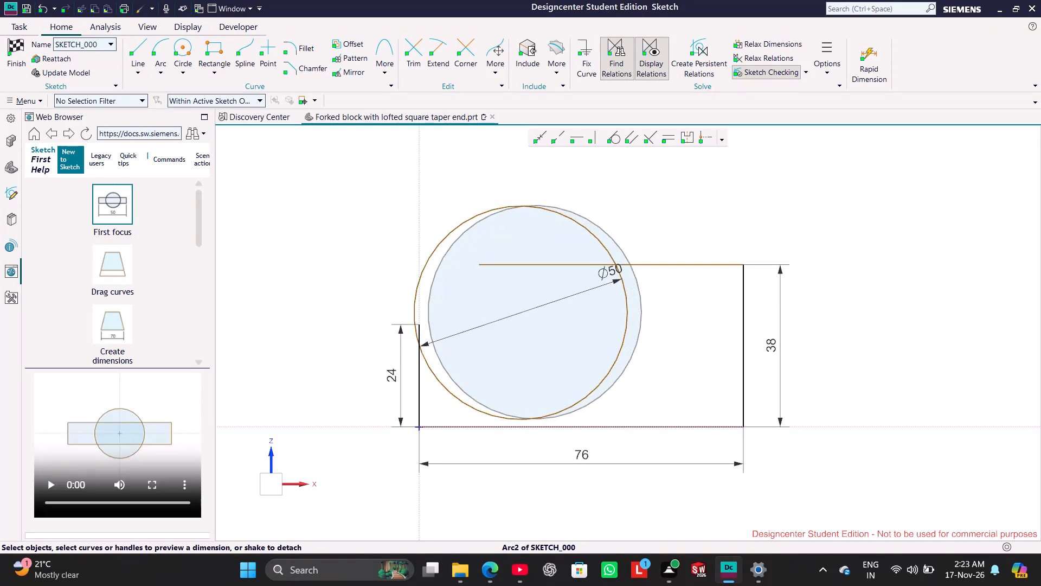
drag(613, 368, 603, 364)
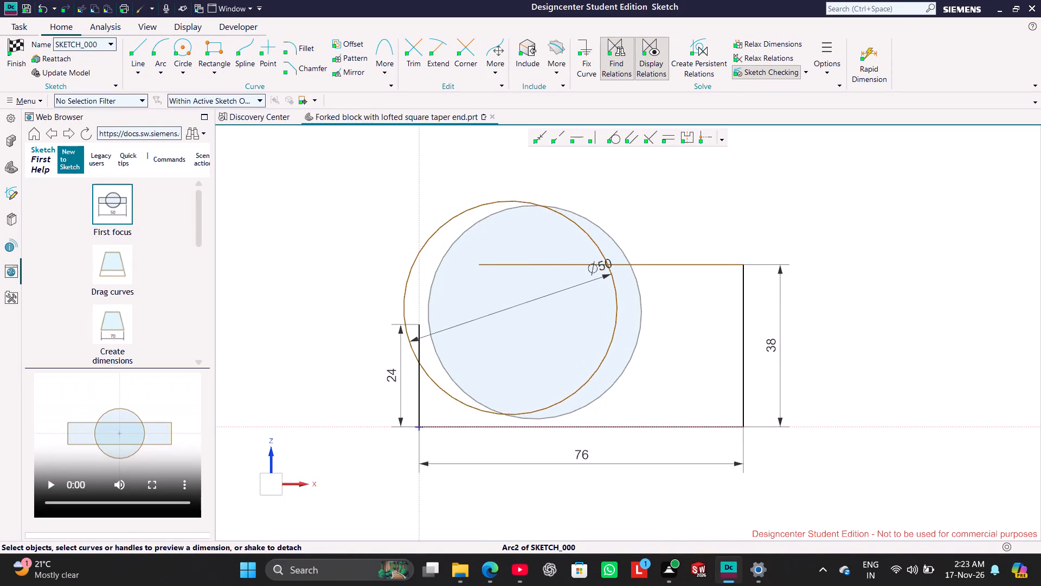
drag(603, 364, 607, 377)
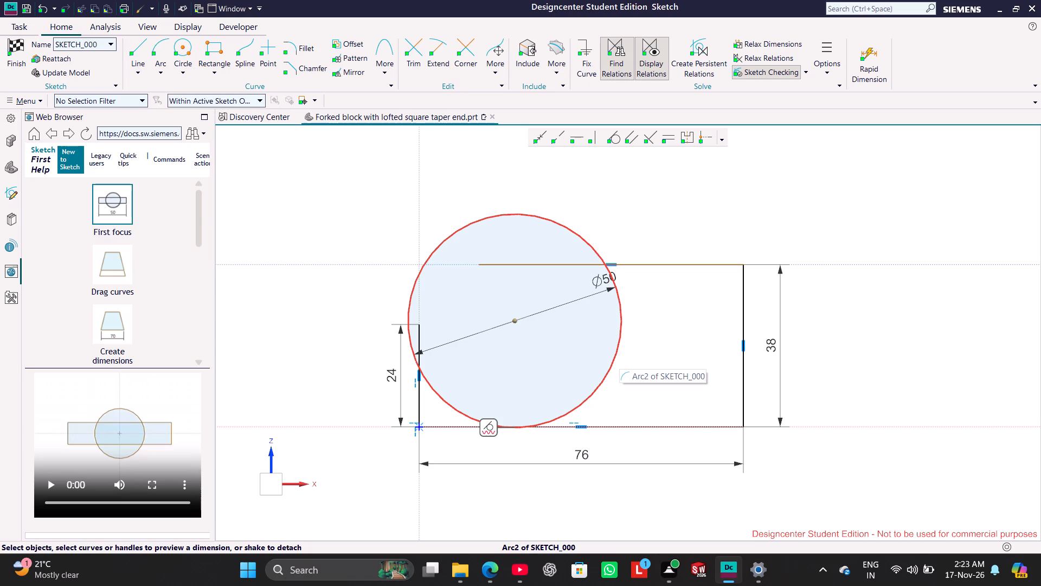
drag(616, 349, 678, 360)
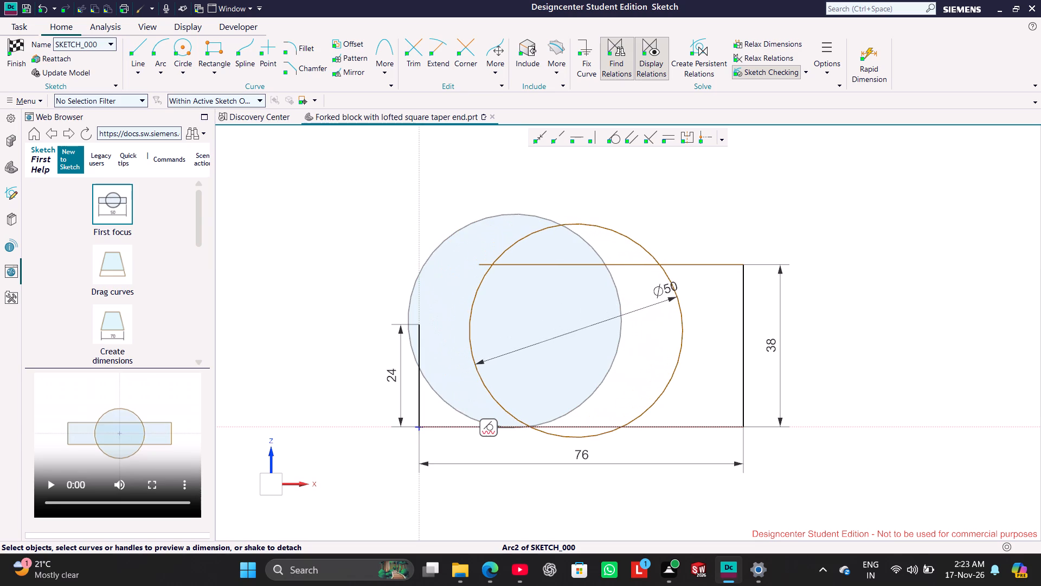
drag(678, 360, 679, 342)
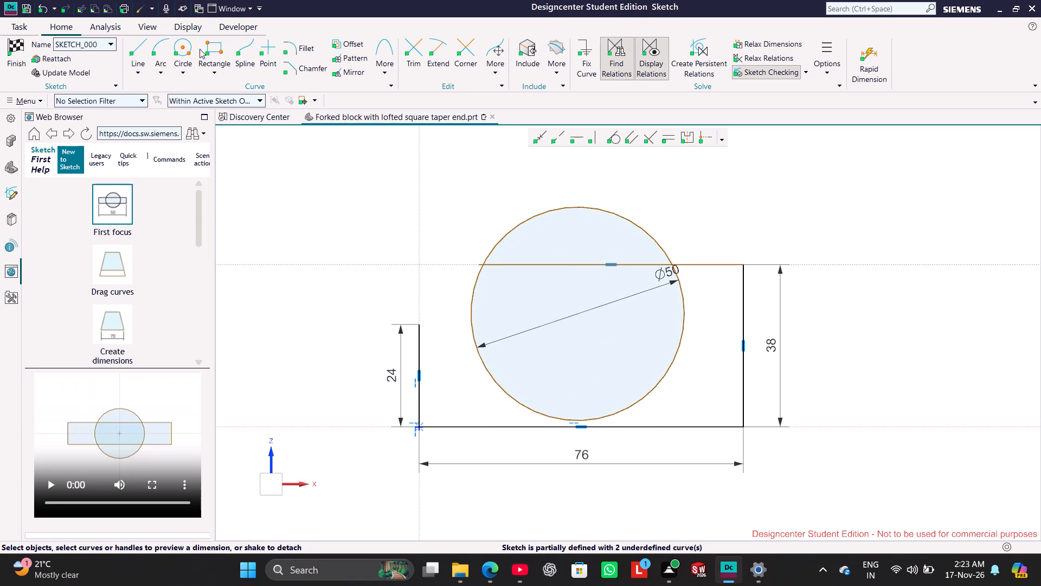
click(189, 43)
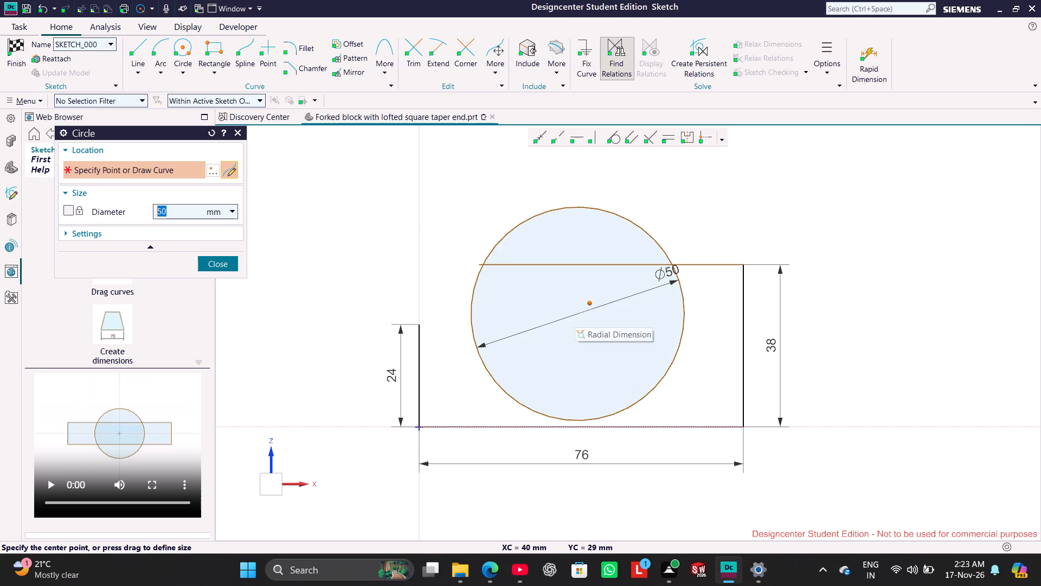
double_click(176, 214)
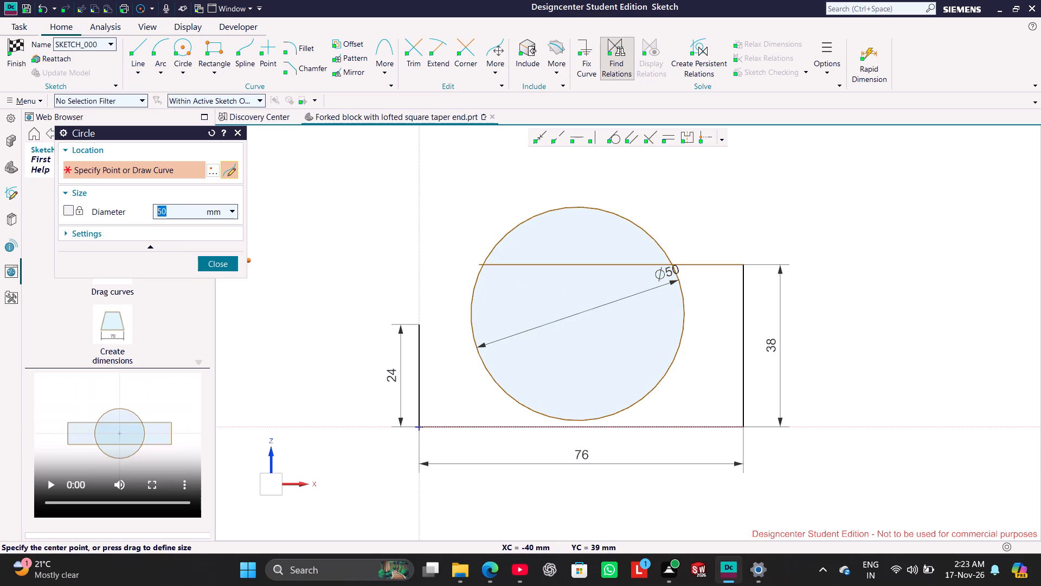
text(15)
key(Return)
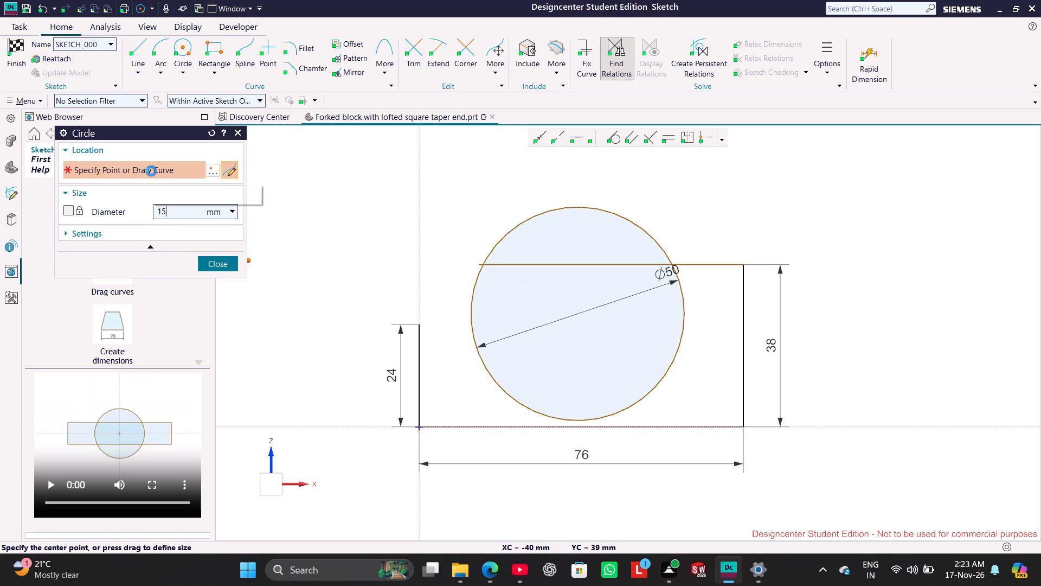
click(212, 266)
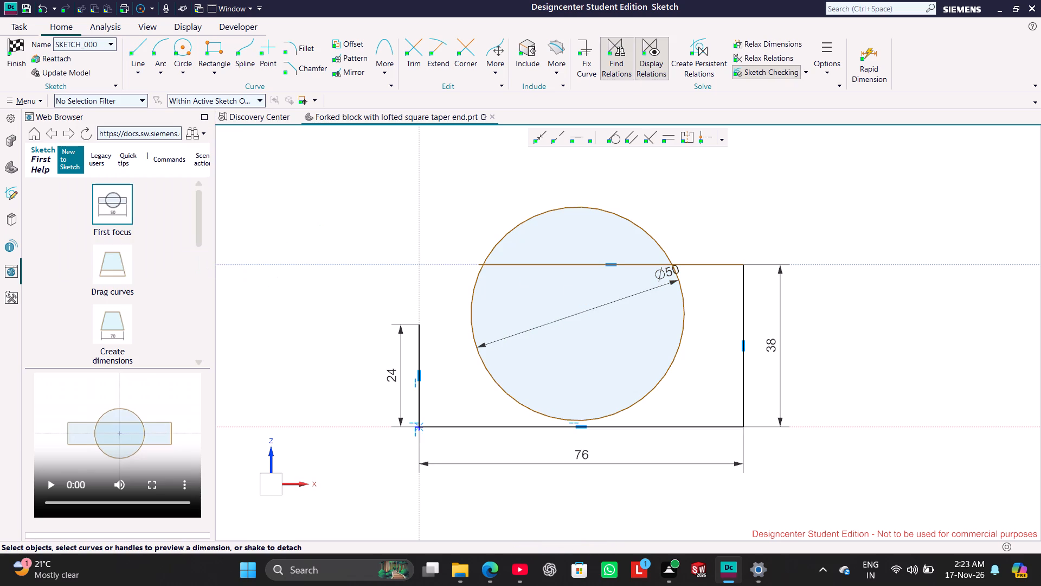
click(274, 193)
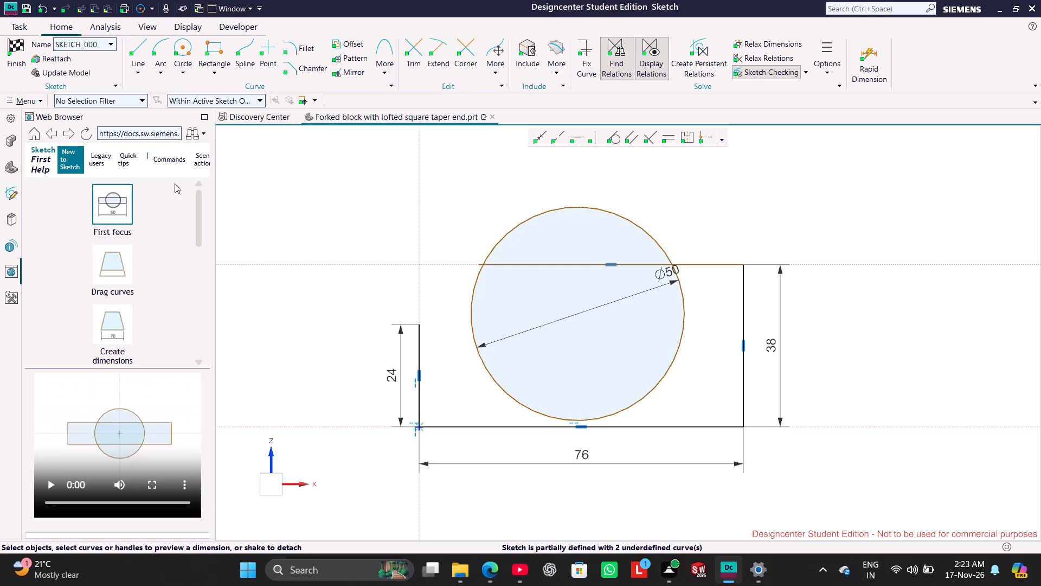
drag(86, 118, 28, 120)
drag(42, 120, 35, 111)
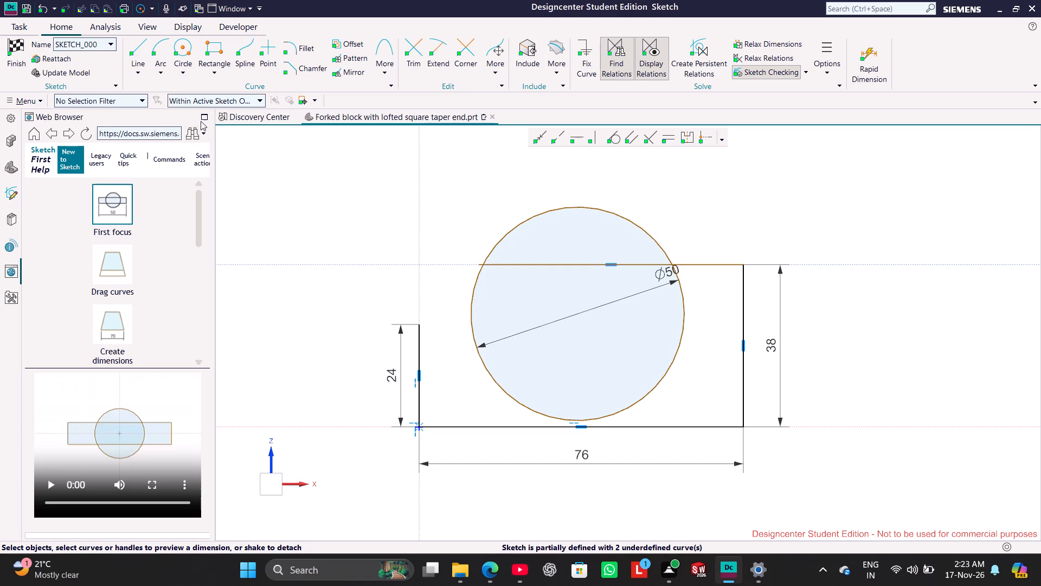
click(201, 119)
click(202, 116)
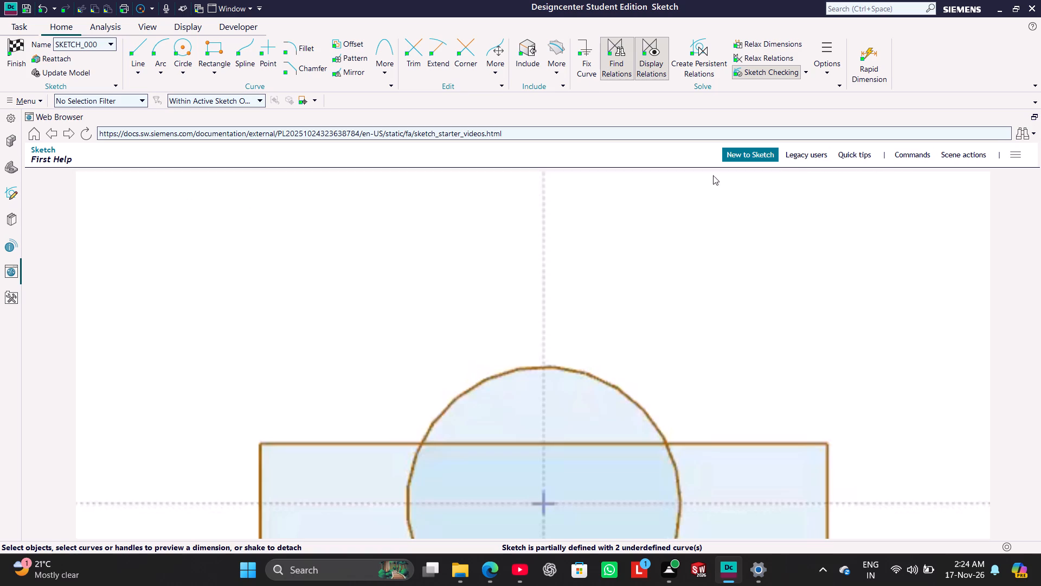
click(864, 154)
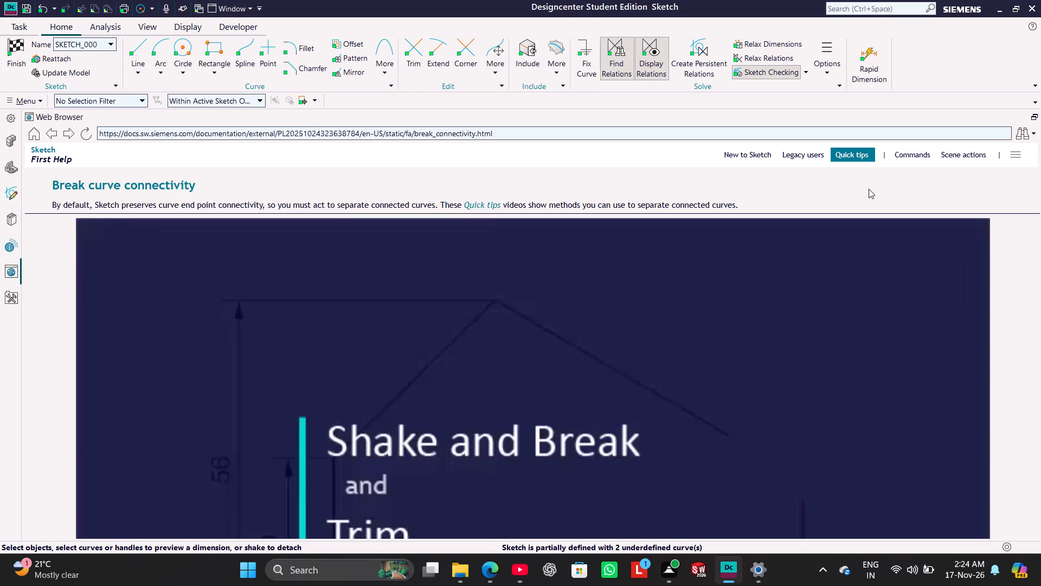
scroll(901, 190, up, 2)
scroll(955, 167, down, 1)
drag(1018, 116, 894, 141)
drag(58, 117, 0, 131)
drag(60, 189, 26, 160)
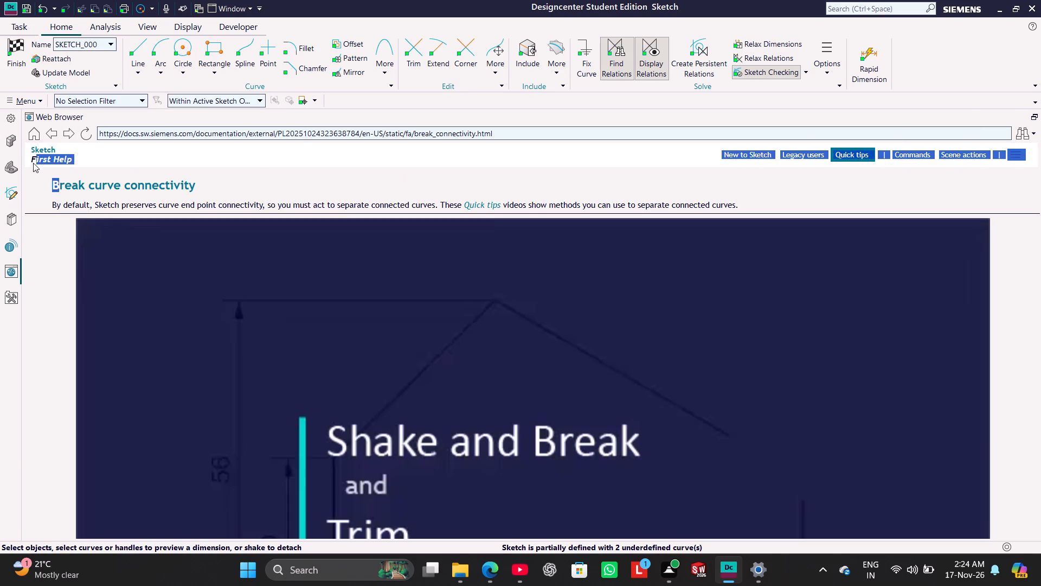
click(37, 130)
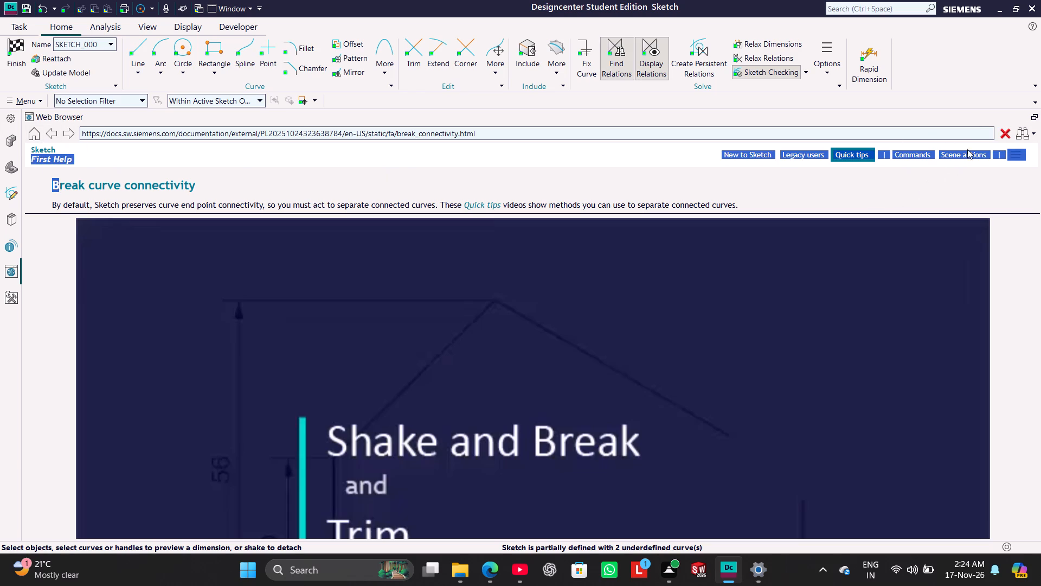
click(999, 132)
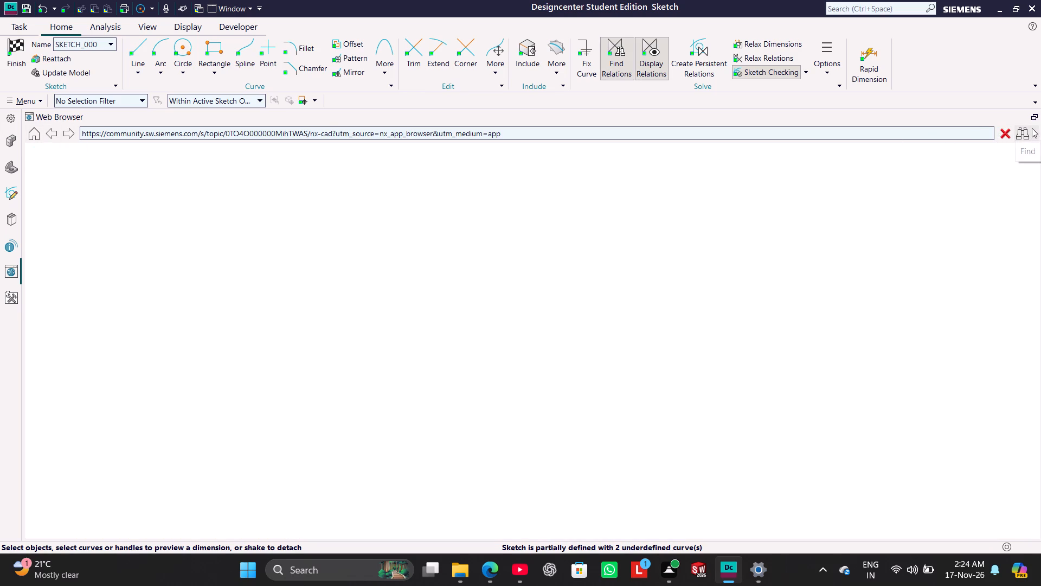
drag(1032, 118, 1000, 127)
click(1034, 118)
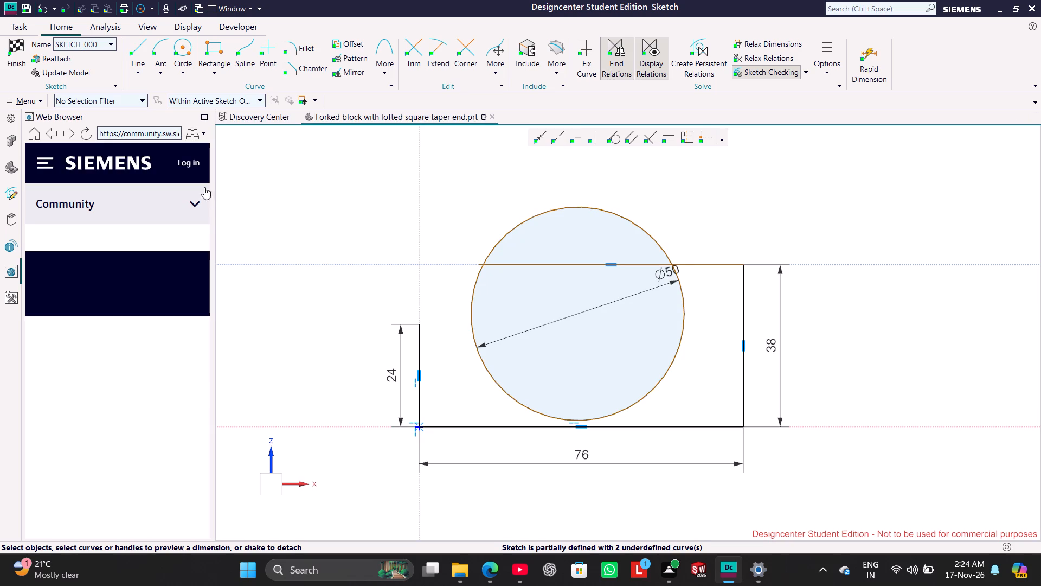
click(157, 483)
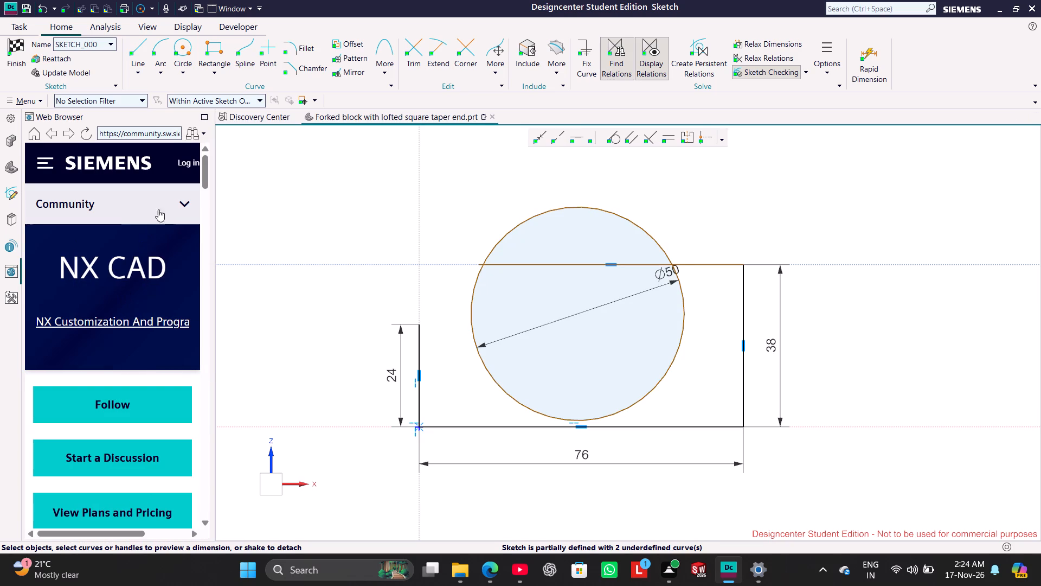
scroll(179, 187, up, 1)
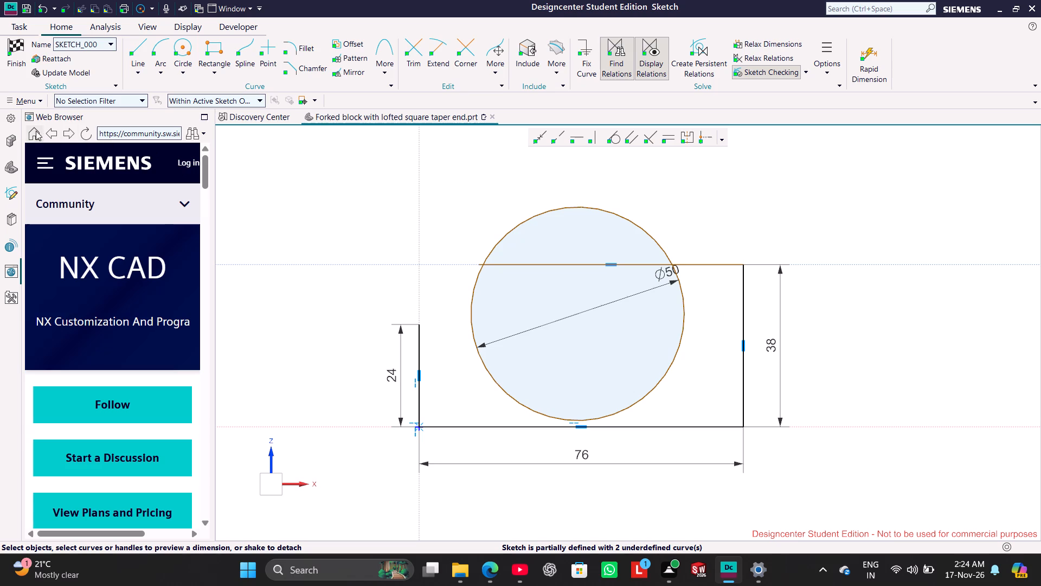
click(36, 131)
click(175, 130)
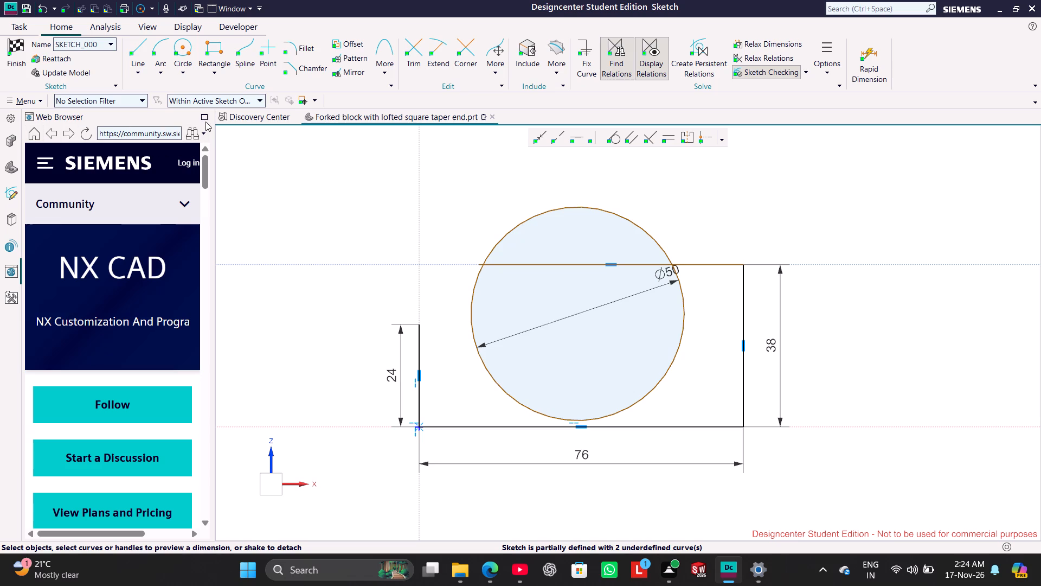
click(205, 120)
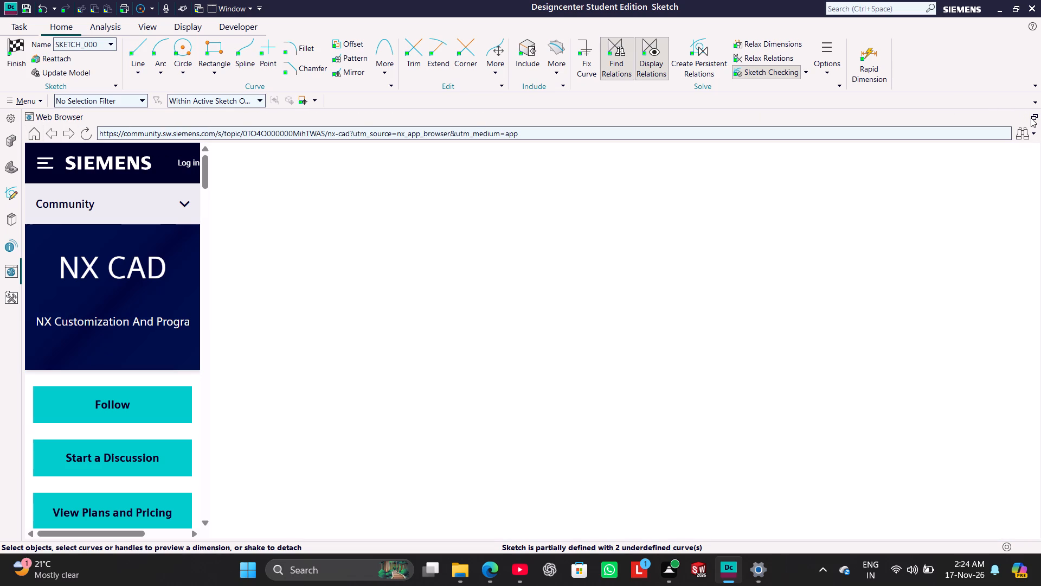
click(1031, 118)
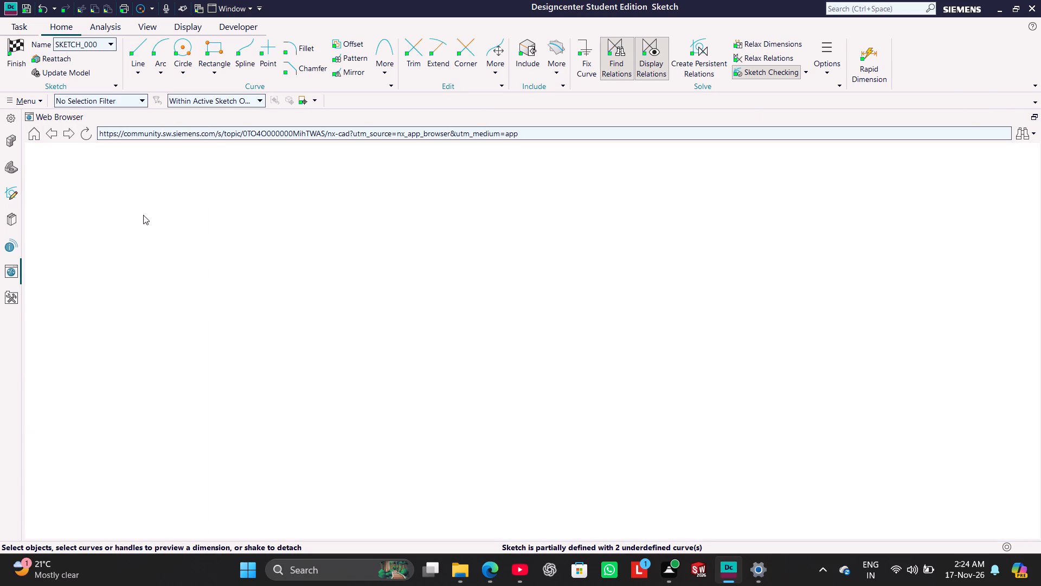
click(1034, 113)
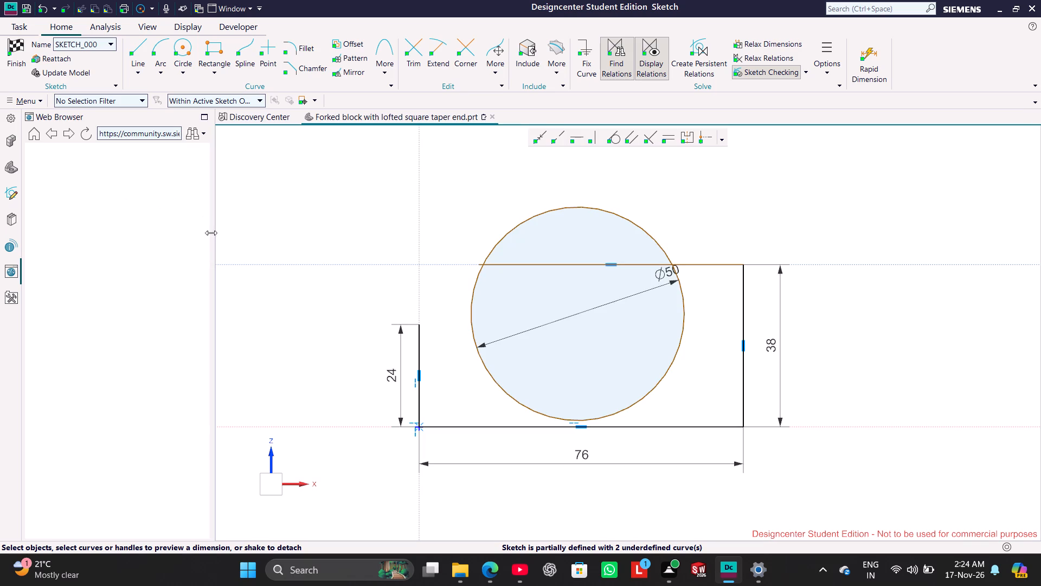
Show the Part Navigator in place of the web browser and adjust its width so the status columns fit beside the sketch.
drag(214, 239, 97, 247)
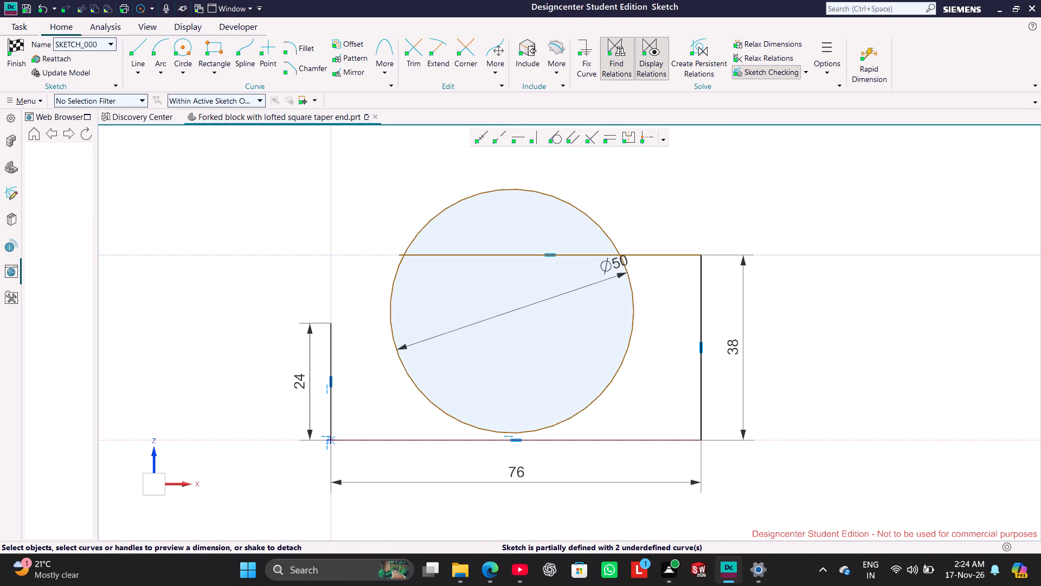
drag(96, 274, 143, 282)
drag(142, 283, 164, 288)
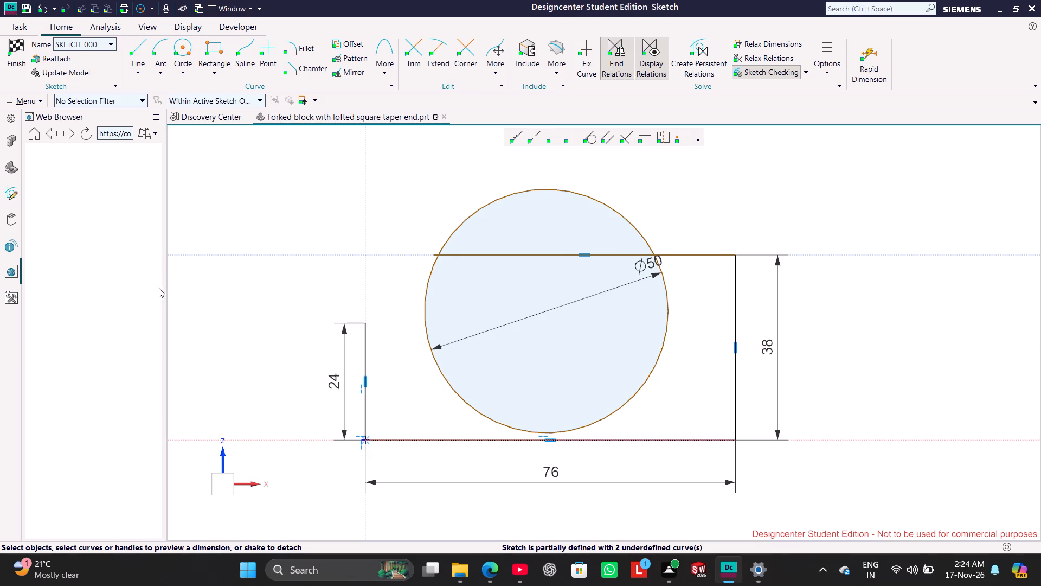
drag(168, 292, 158, 292)
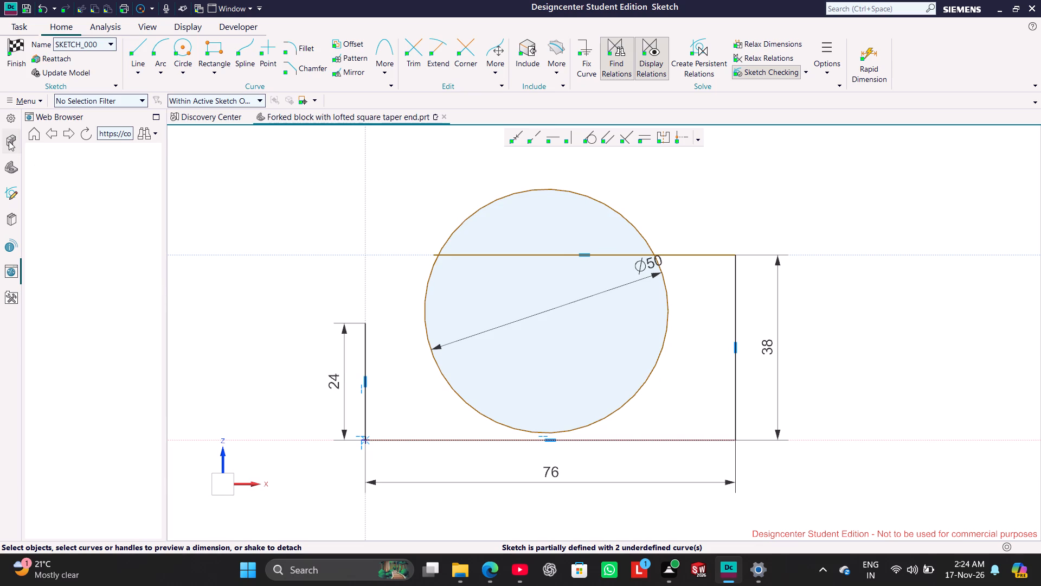
click(9, 141)
click(16, 168)
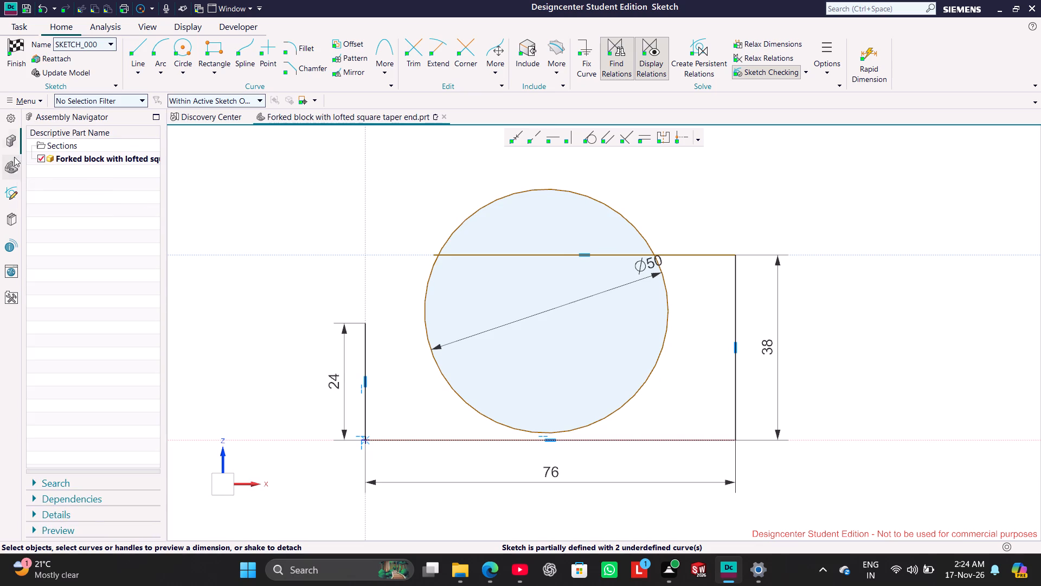
click(9, 142)
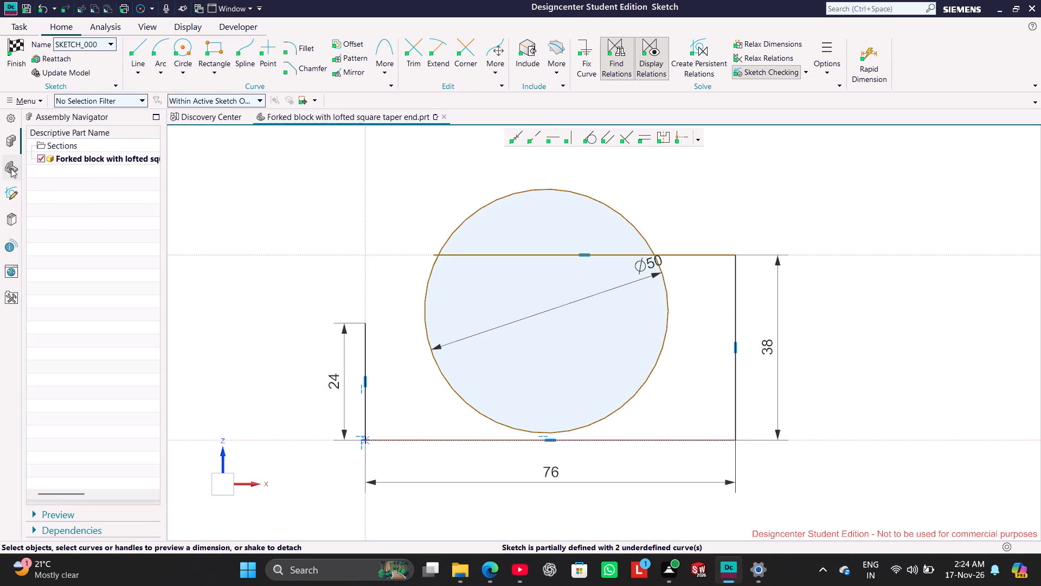
click(10, 168)
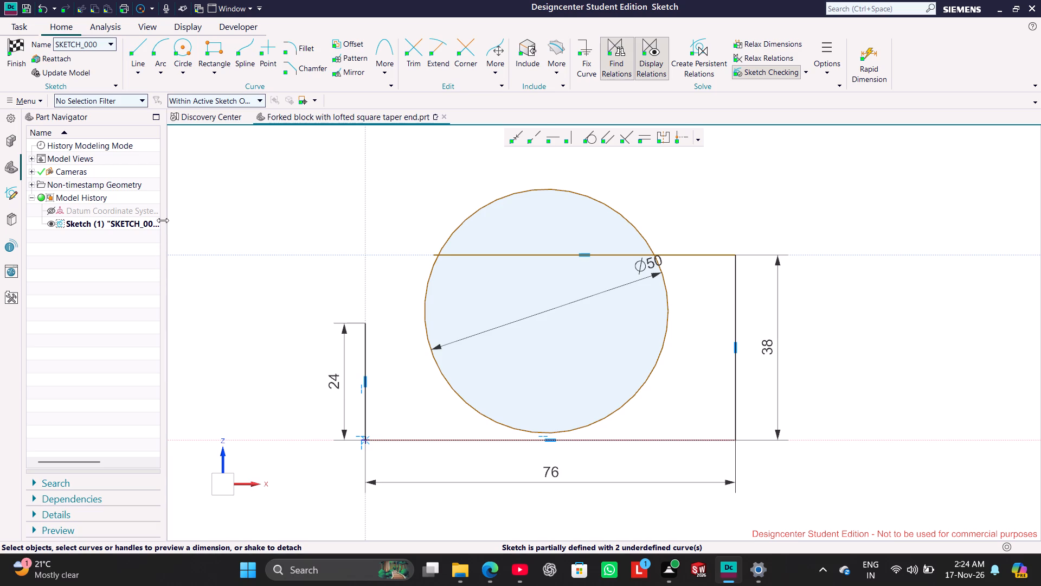
drag(163, 216, 177, 217)
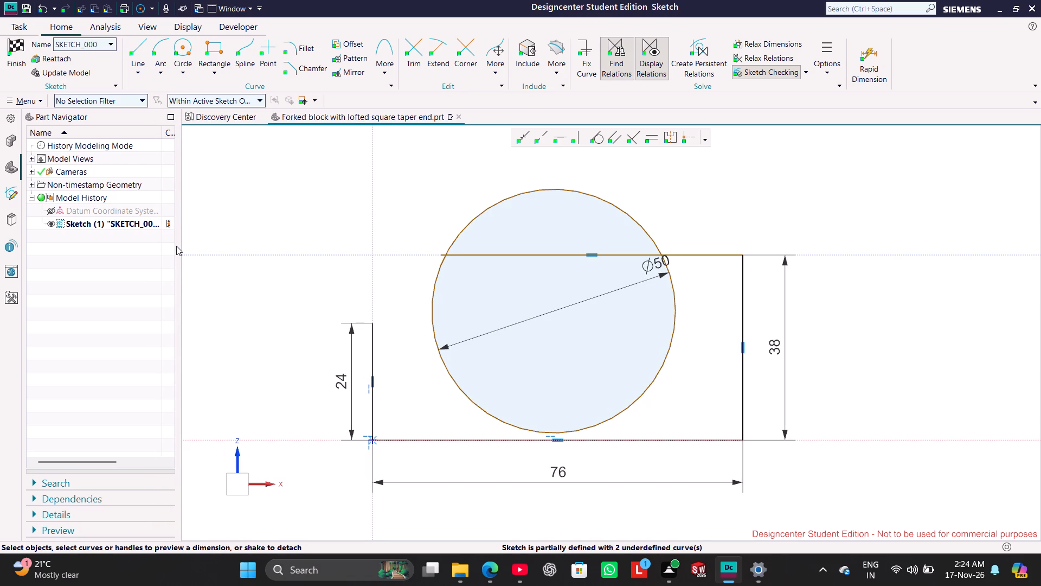
drag(181, 235, 196, 235)
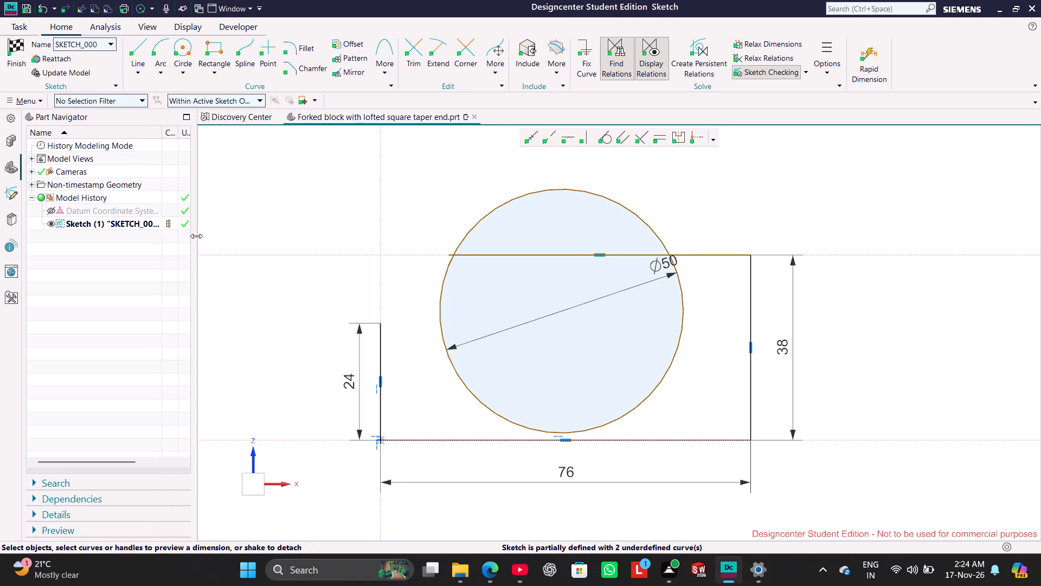
drag(196, 236, 204, 236)
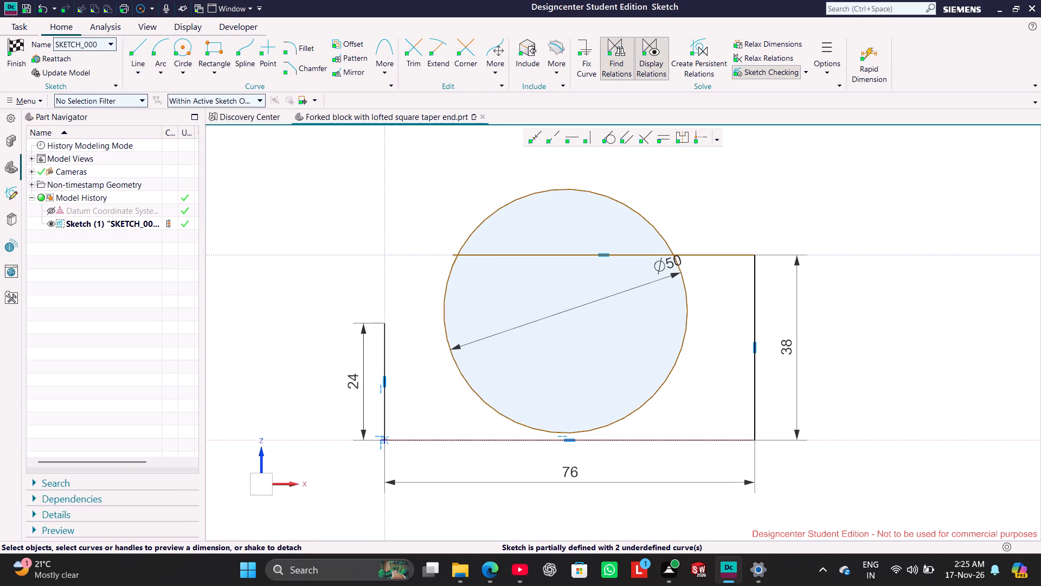
Set the circle's diameter to 15 mm.
double_click(666, 260)
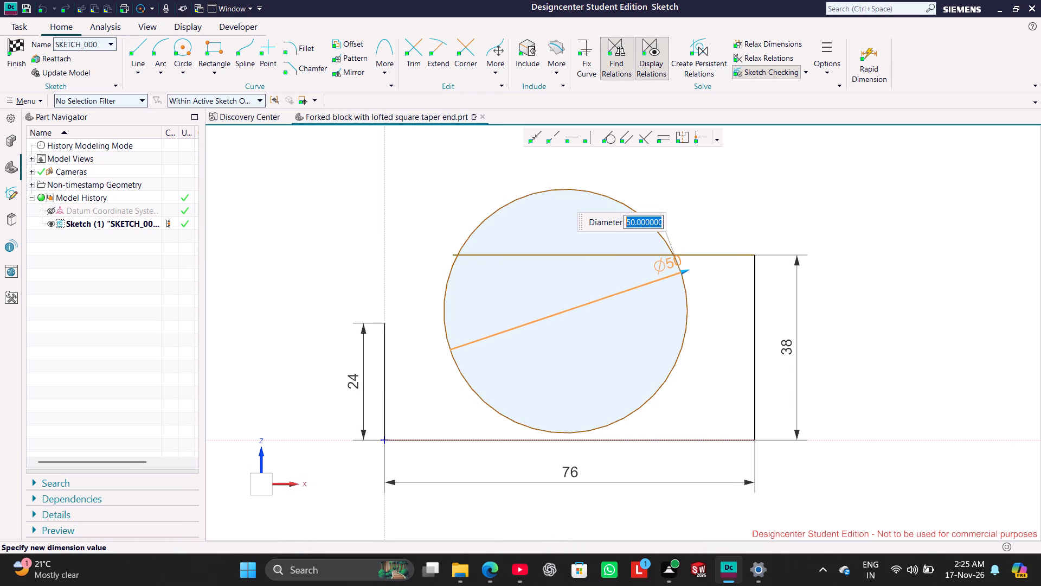
text(15)
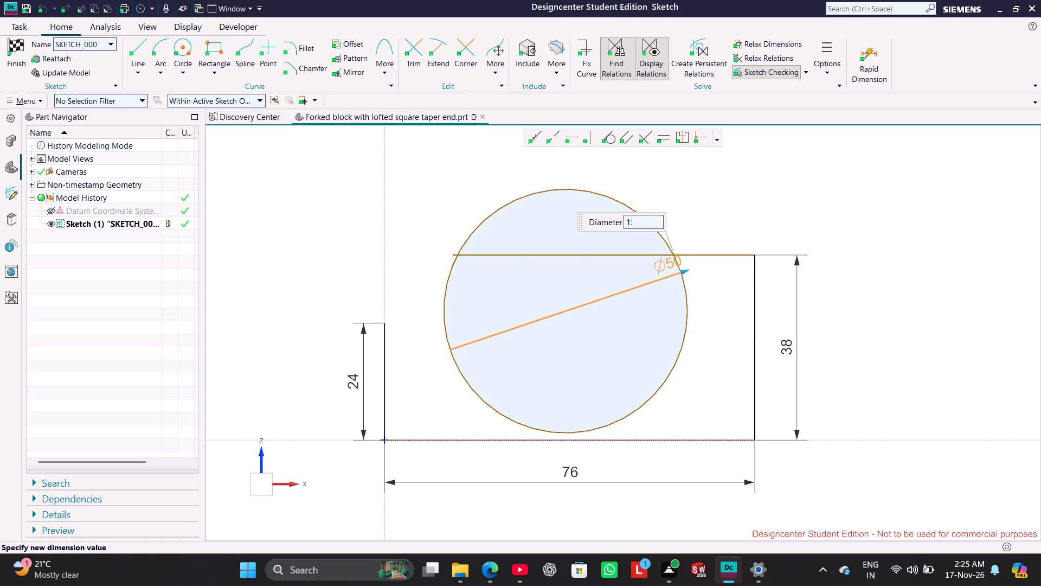
key(Return)
click(810, 228)
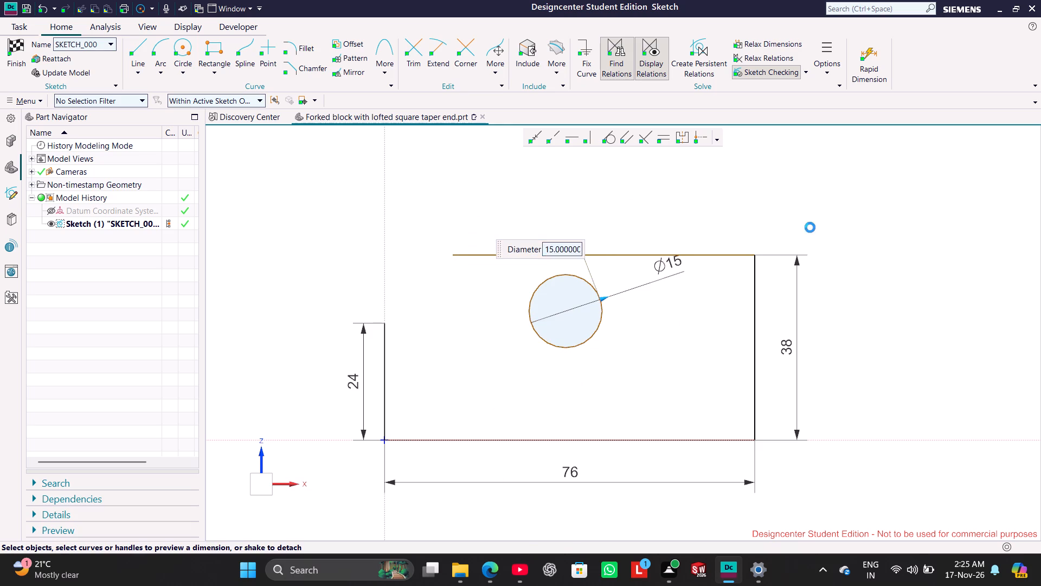
Move the 15 mm circle down toward the short left vertical line, between the profile's top and bottom lines.
drag(597, 324, 538, 375)
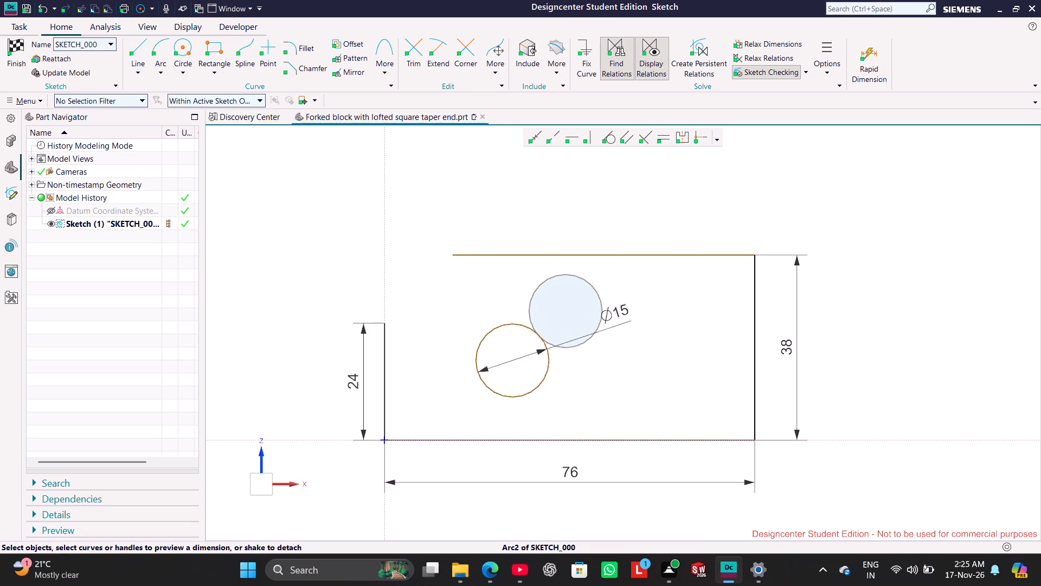
drag(538, 375, 541, 386)
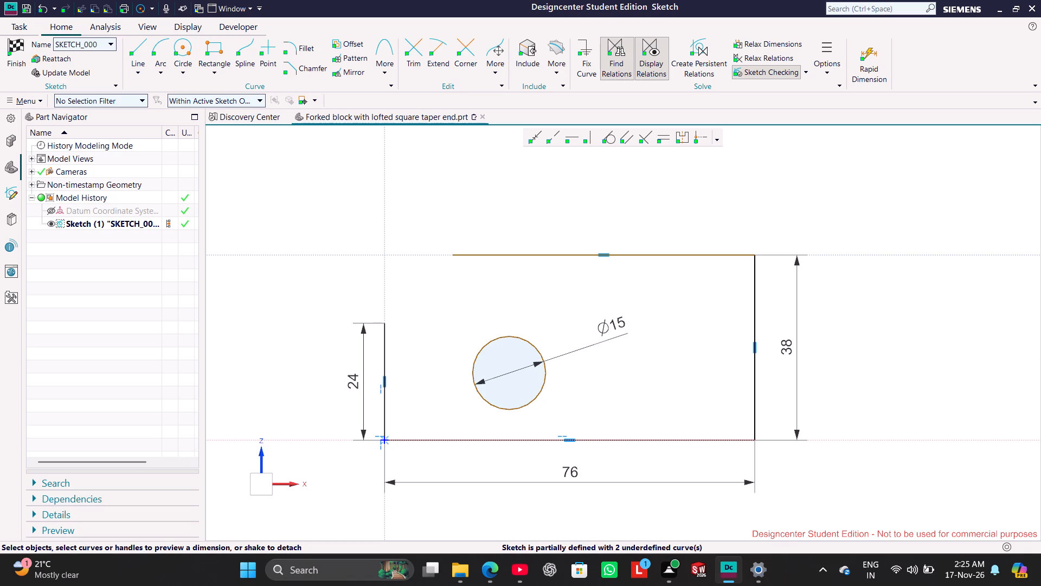
Draw a horizontal line about 24 mm long from the midpoint of the short vertical line into the 15 mm circle.
click(133, 46)
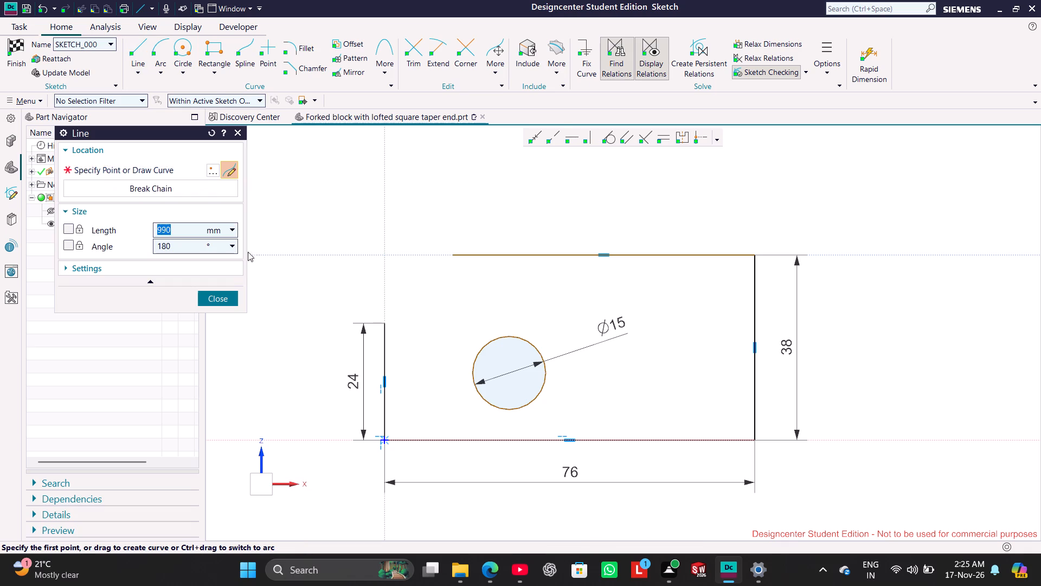
click(384, 383)
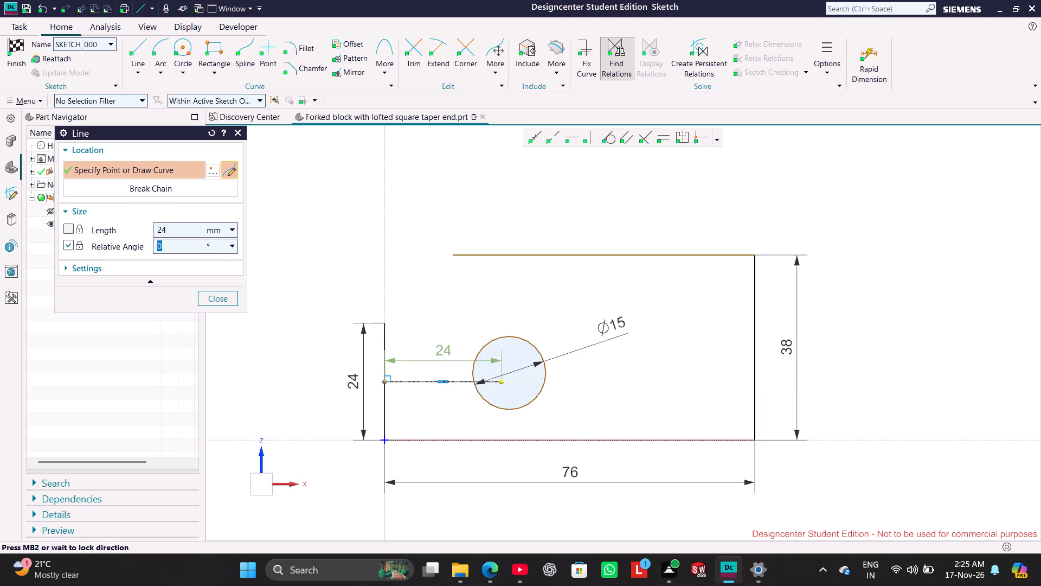
click(503, 380)
click(230, 295)
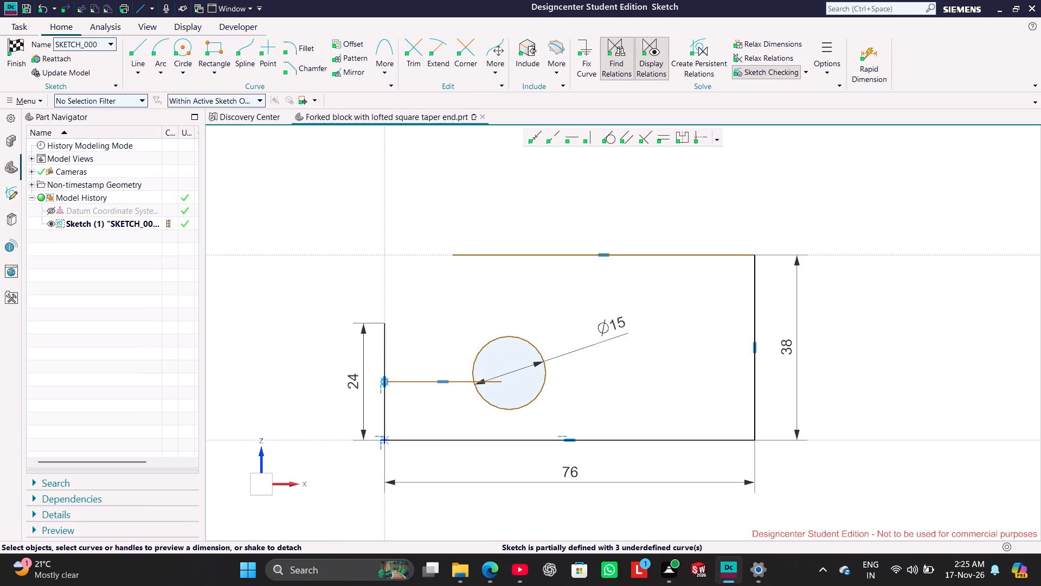
Make the 15 mm circle's centre coincident with the free end of the short horizontal line.
click(502, 381)
click(541, 389)
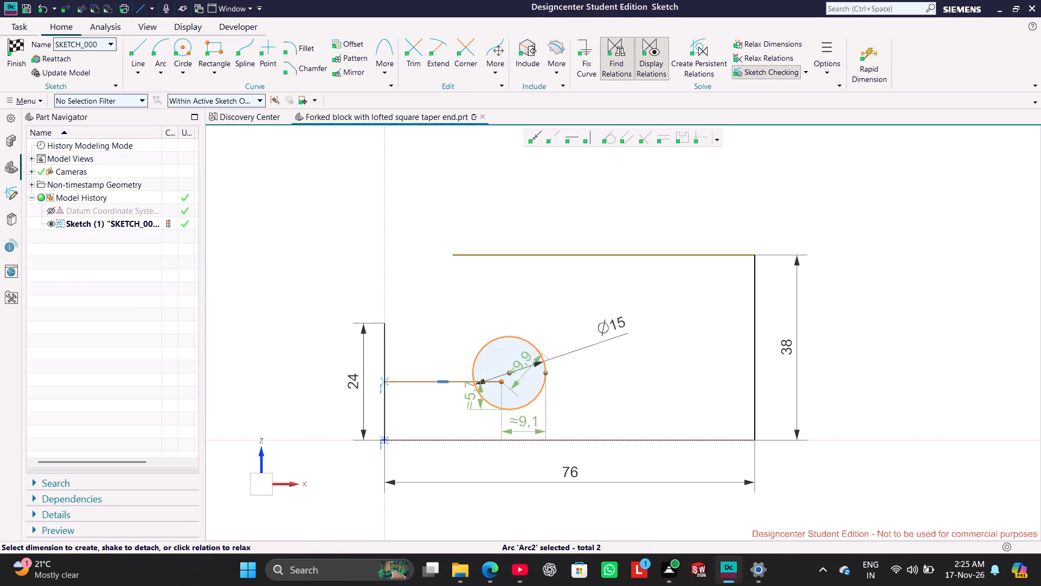
click(447, 284)
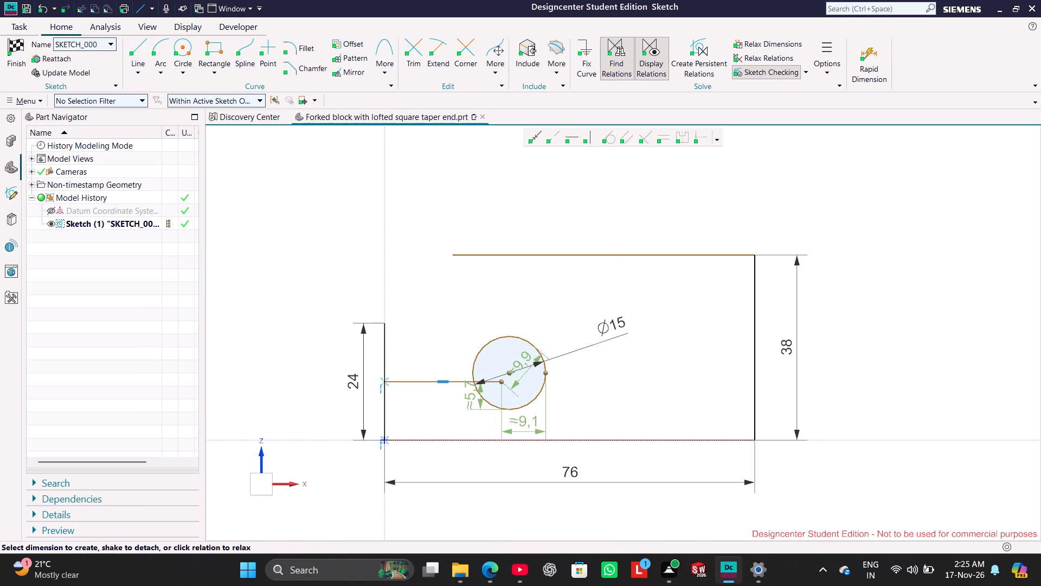
click(534, 144)
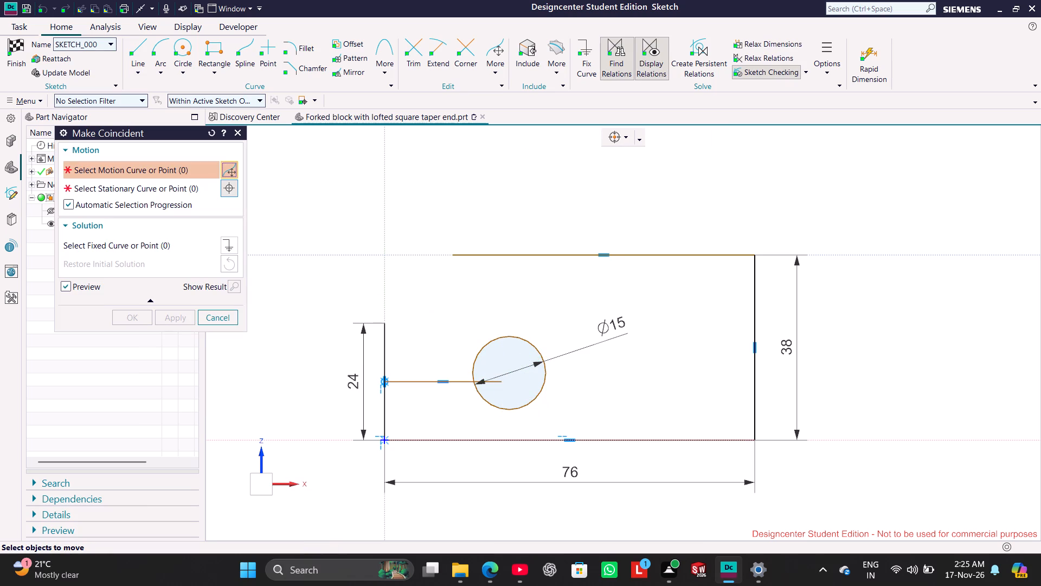
click(509, 372)
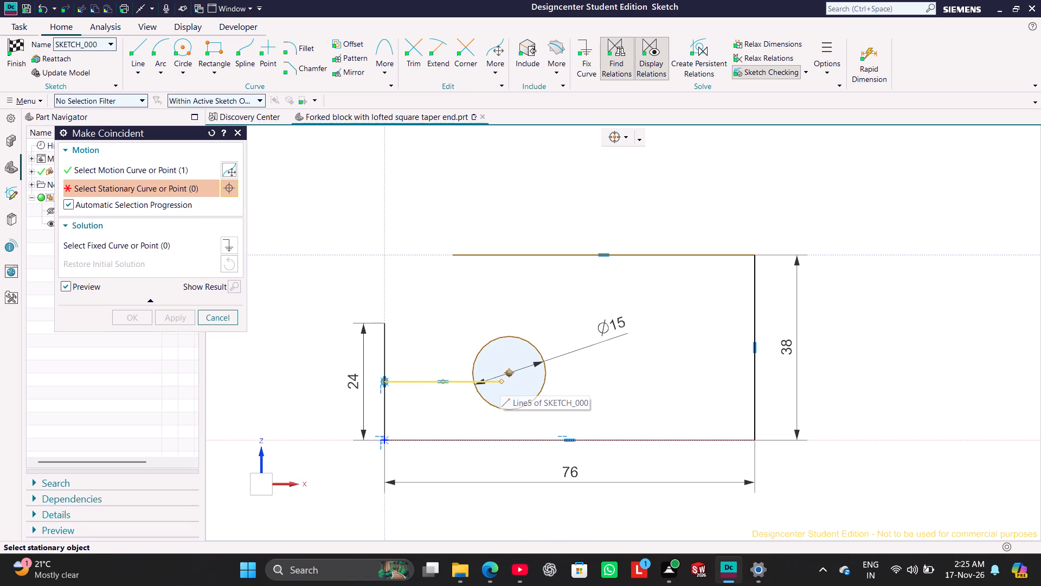
click(502, 383)
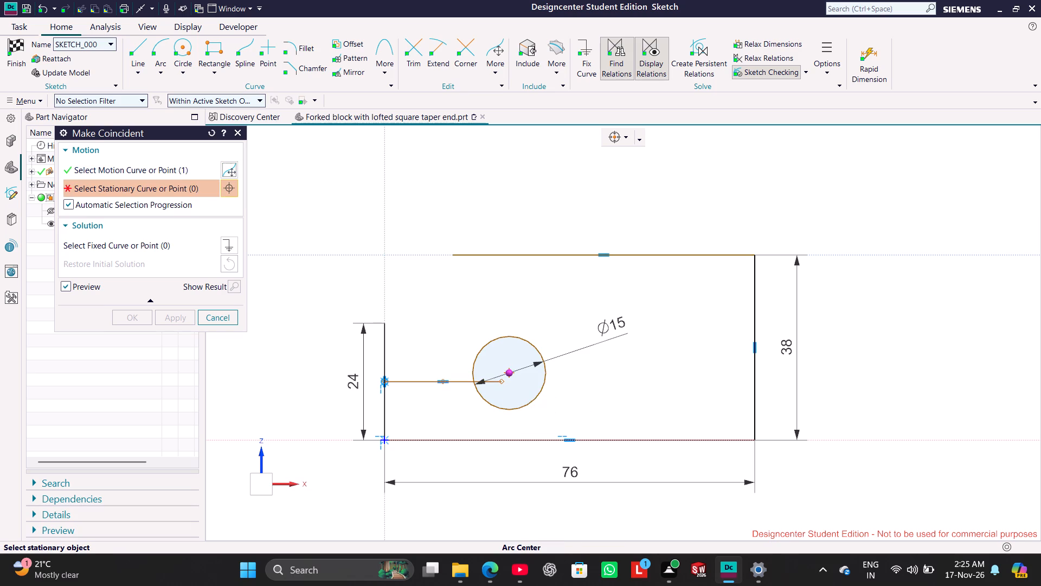
click(164, 319)
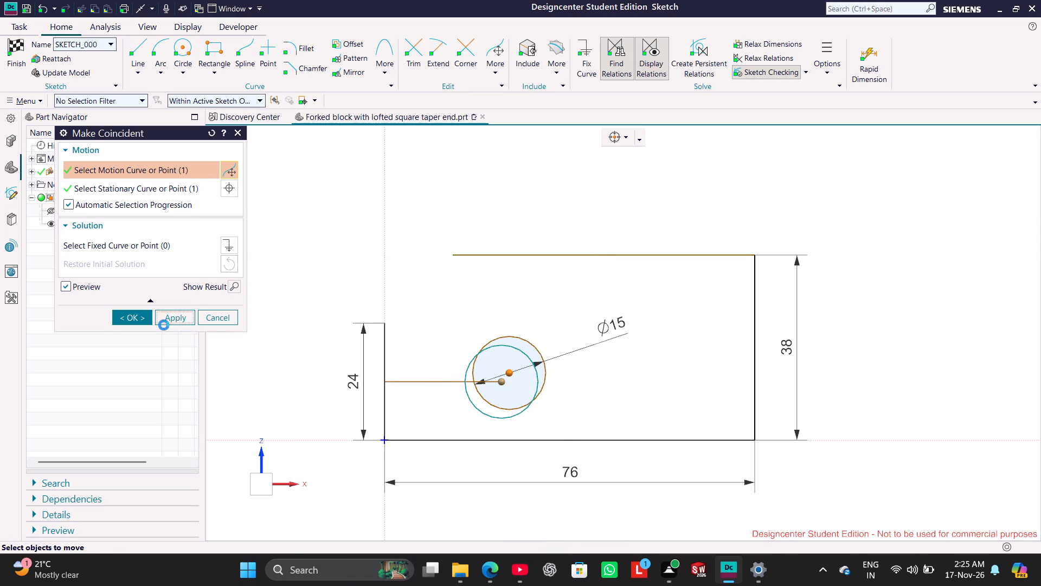
click(219, 315)
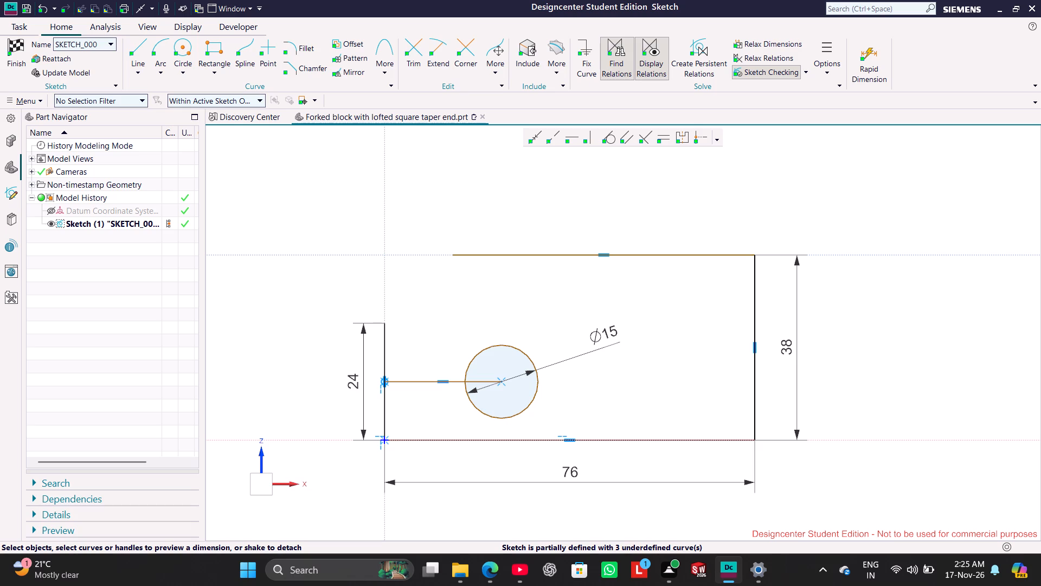
Draw a circle about 44 mm in diameter, concentric with the 15 mm circle.
click(183, 43)
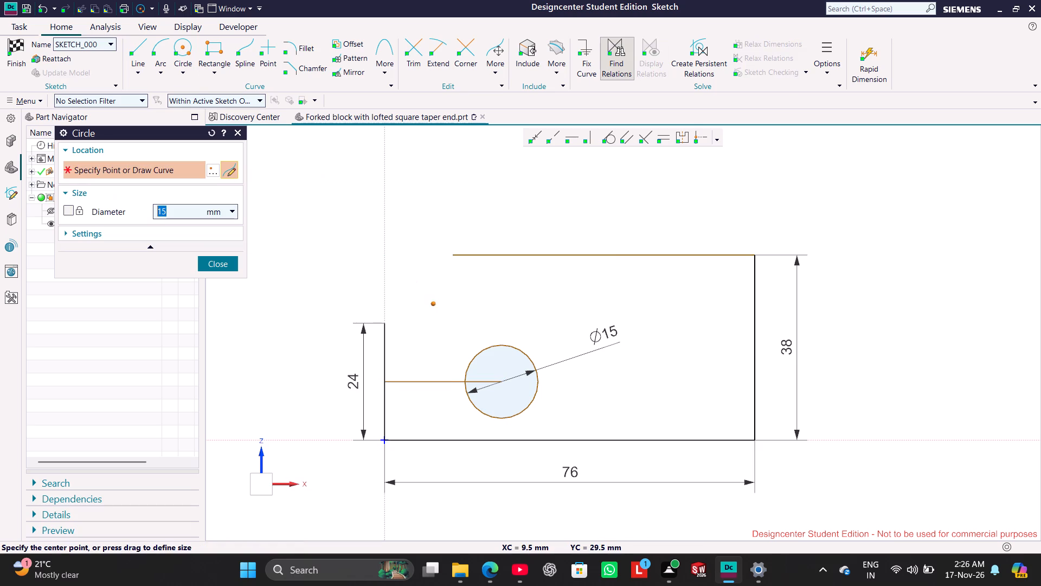
click(502, 381)
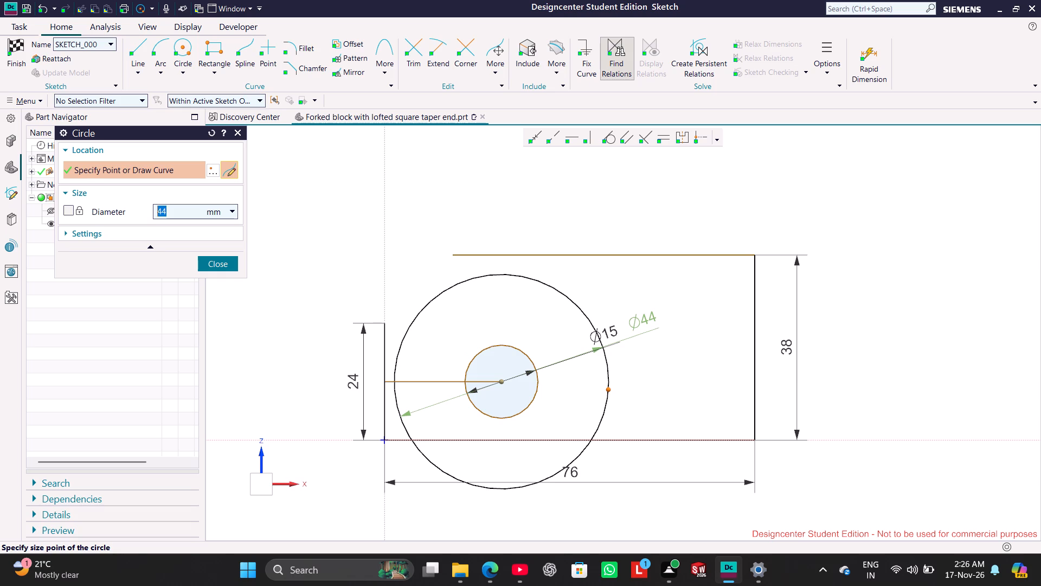
click(607, 390)
text(50)
key(Return)
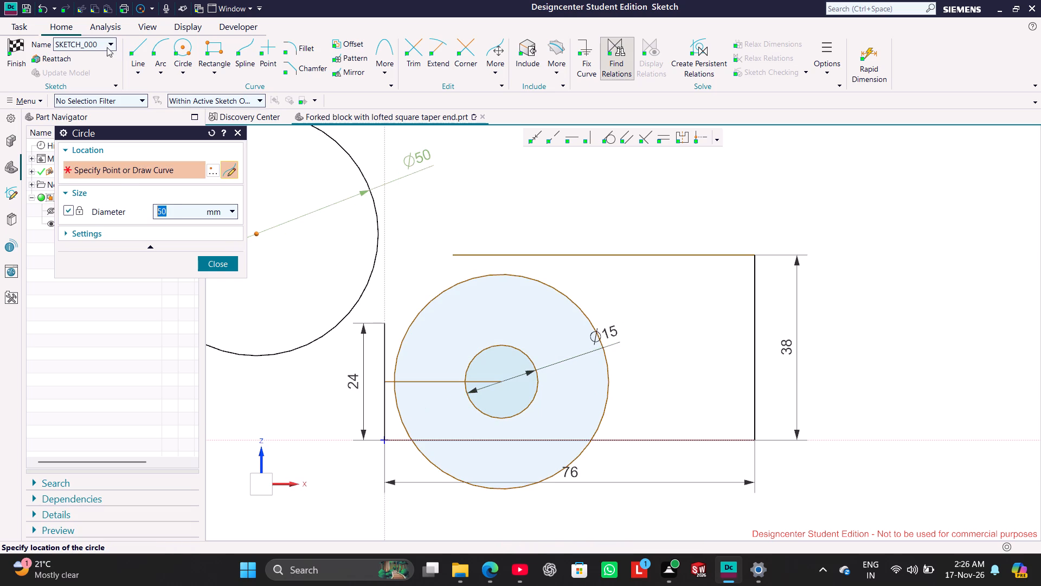
click(217, 262)
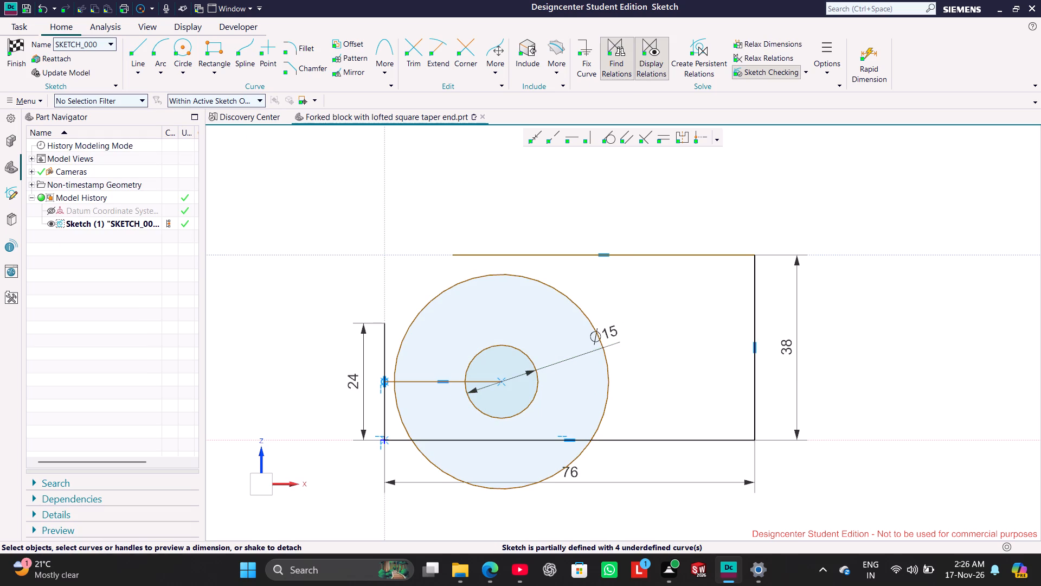
Dimension the outer circle's diameter and set it to 50 mm.
click(608, 392)
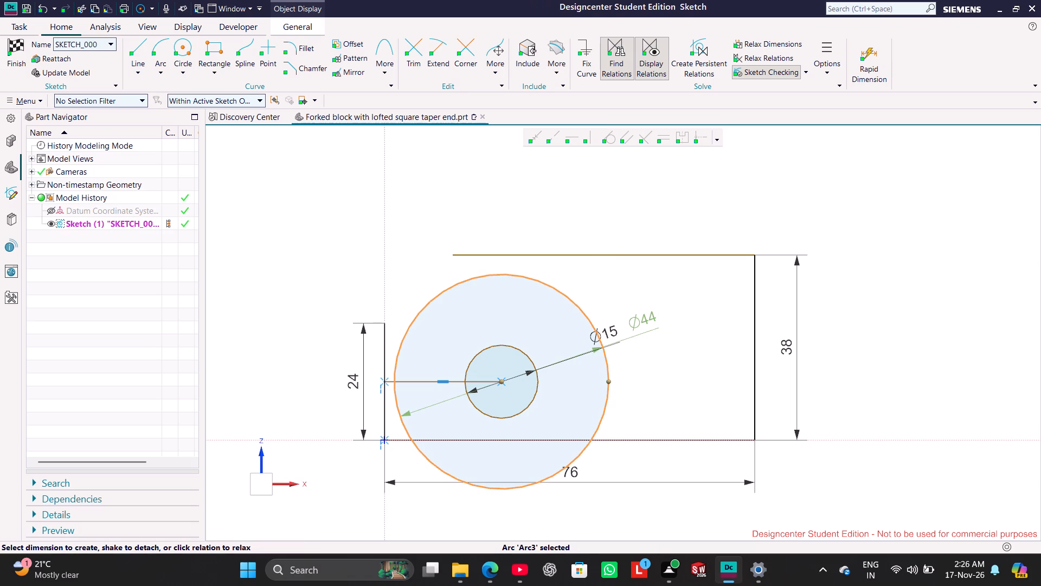
click(647, 320)
click(647, 320)
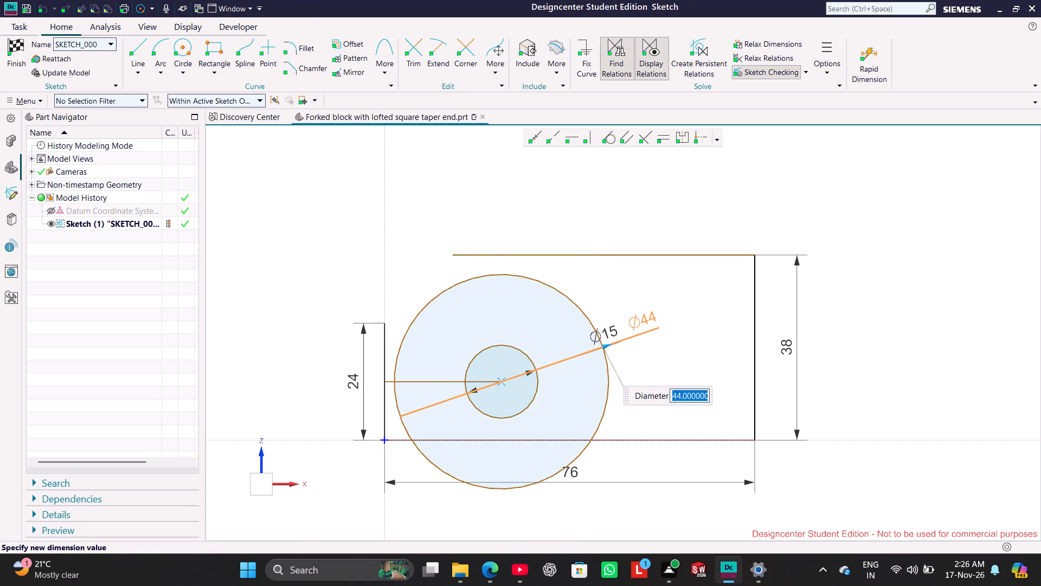
text(50)
key(Return)
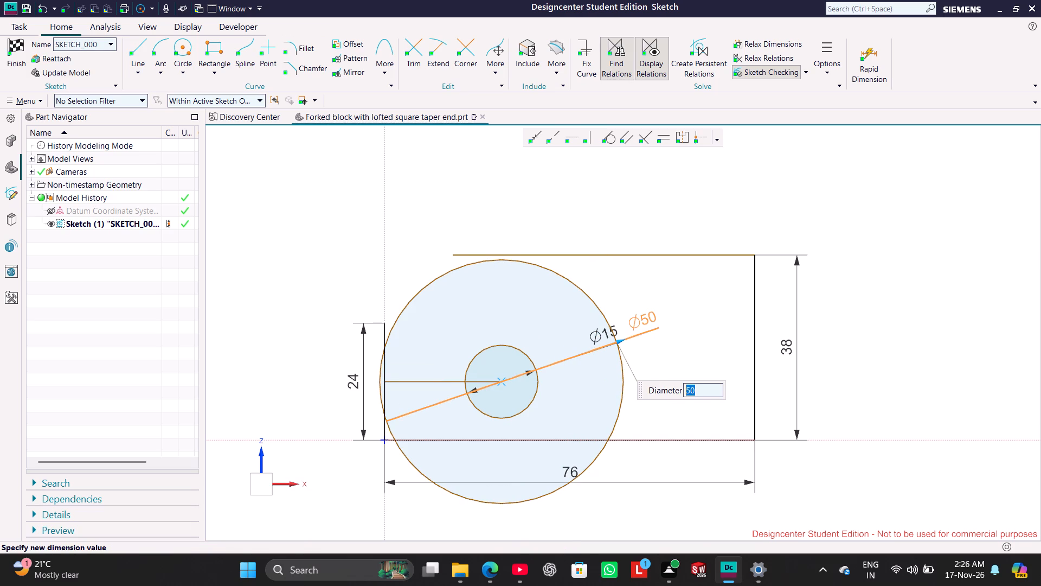
right_click(654, 201)
click(663, 212)
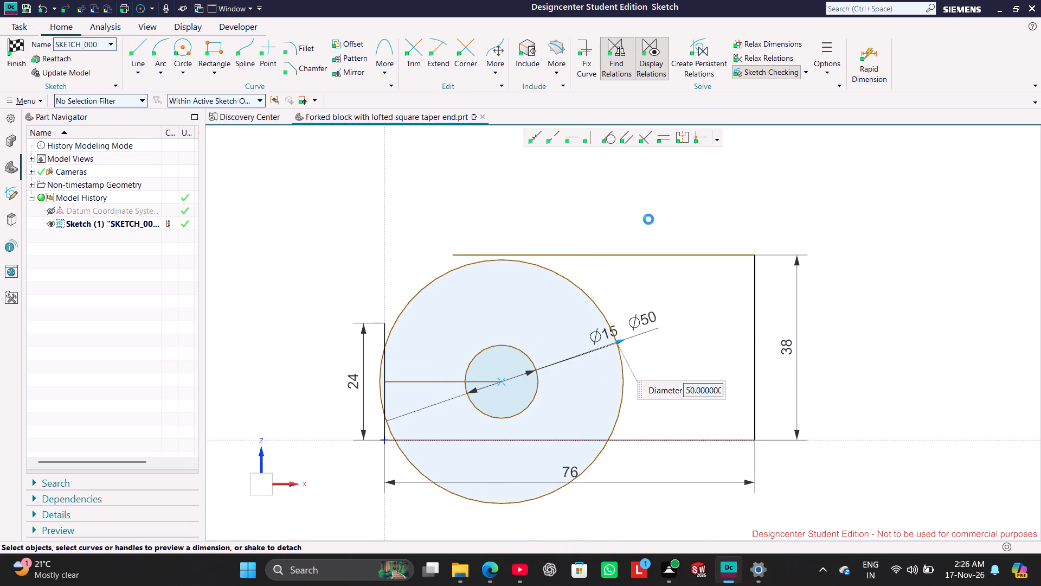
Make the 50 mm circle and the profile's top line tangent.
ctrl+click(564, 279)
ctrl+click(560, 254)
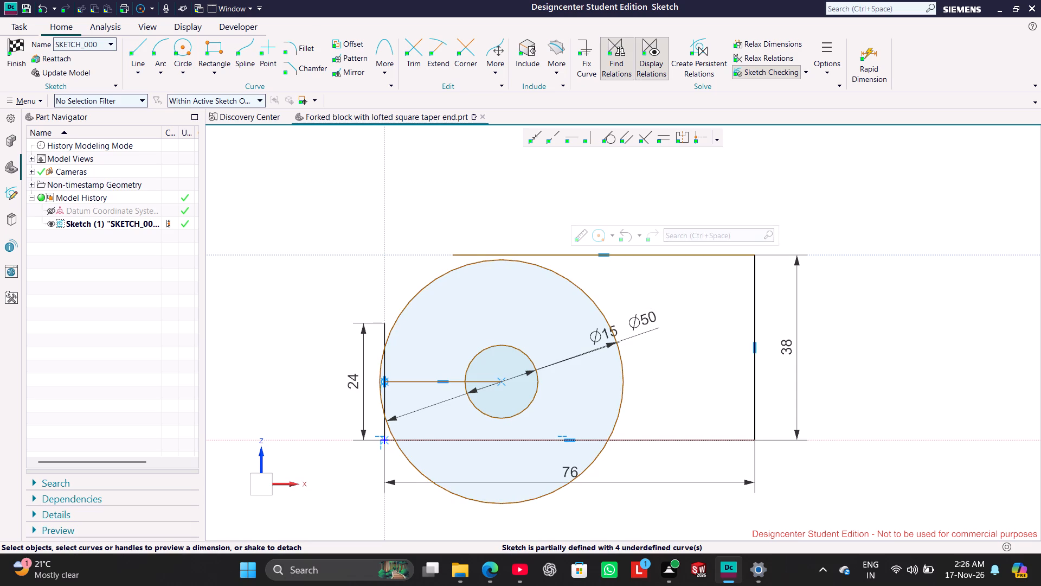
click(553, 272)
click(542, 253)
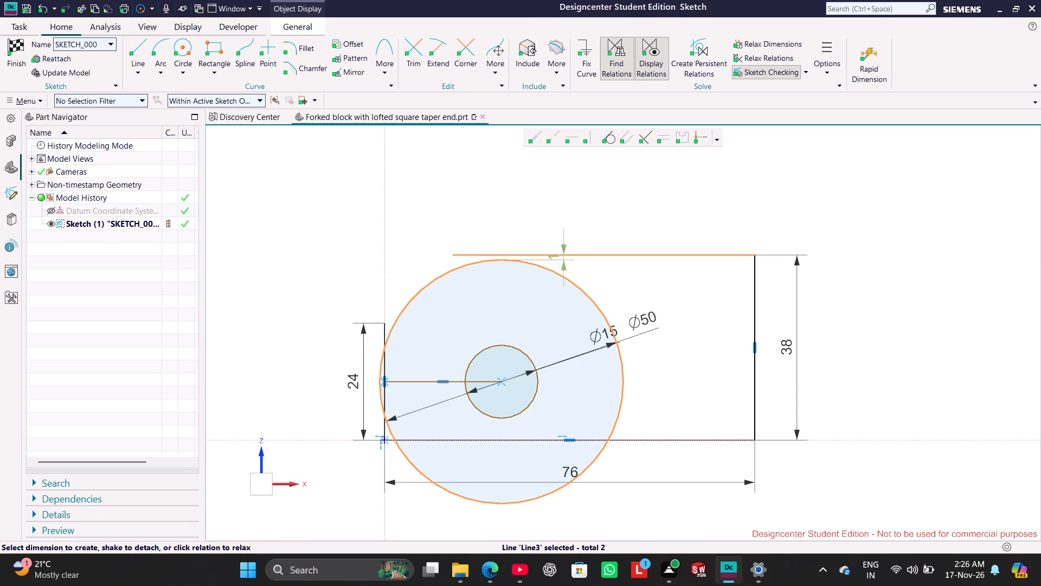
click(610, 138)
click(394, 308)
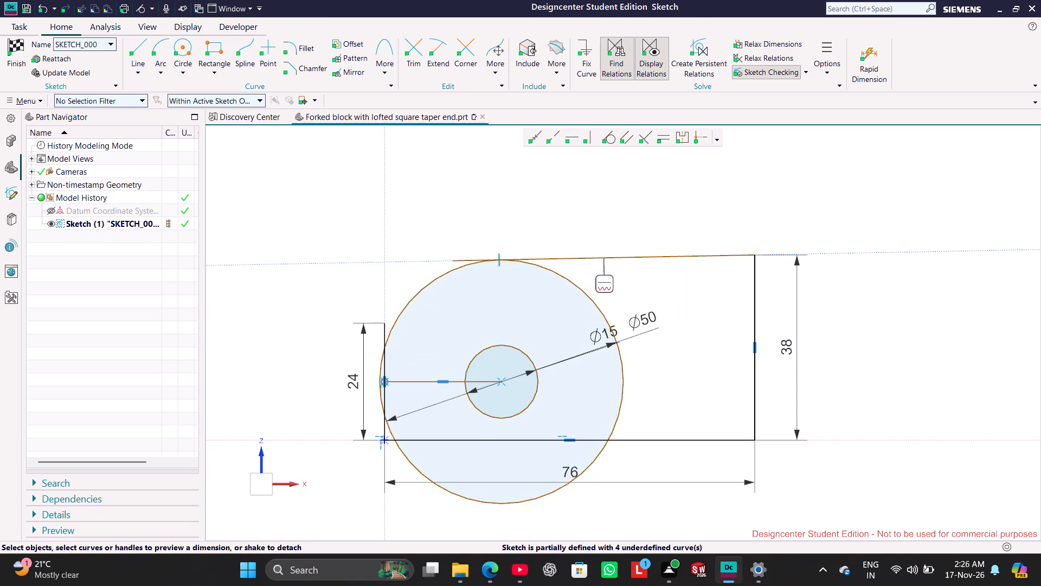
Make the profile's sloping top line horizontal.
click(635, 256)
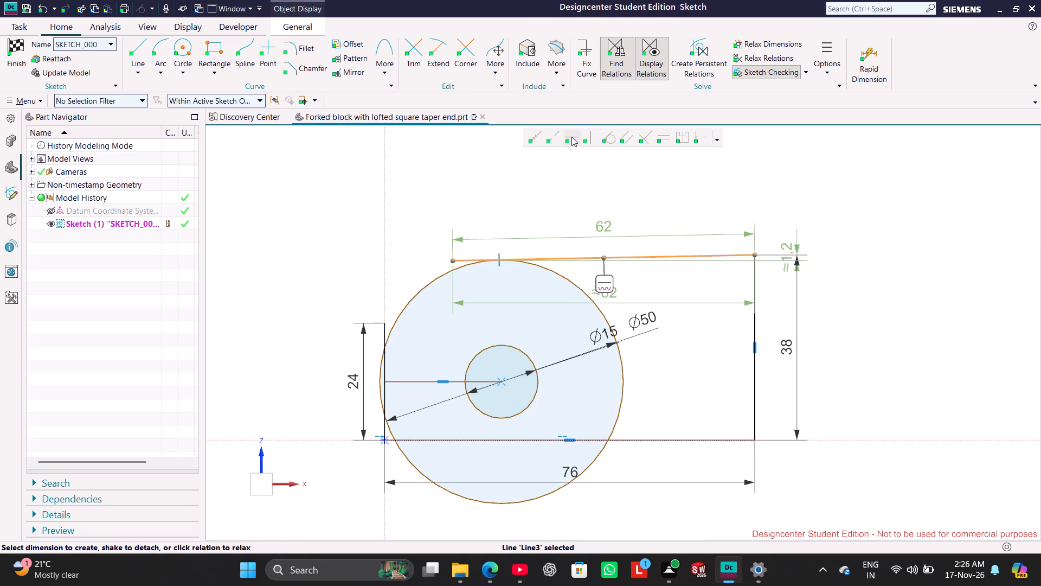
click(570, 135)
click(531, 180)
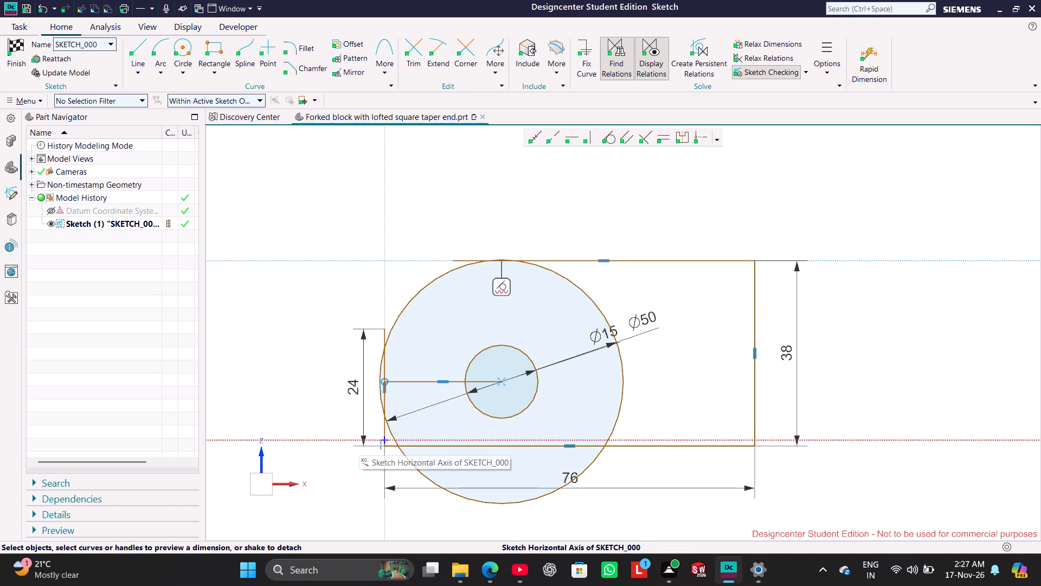
Make the upper endpoint of the 24 mm vertical line coincident with the 50 mm circle.
click(384, 330)
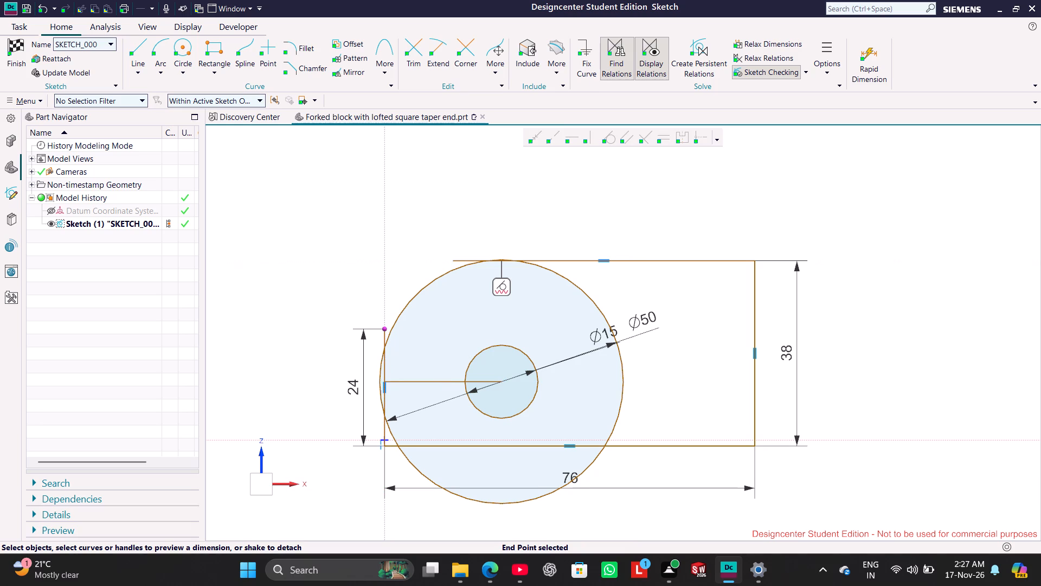
click(401, 315)
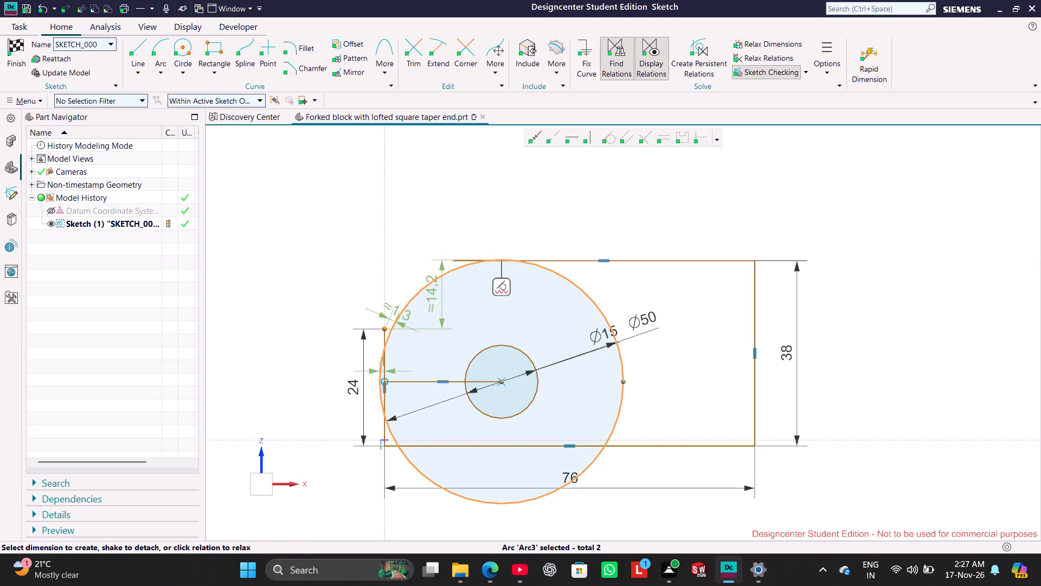
click(535, 136)
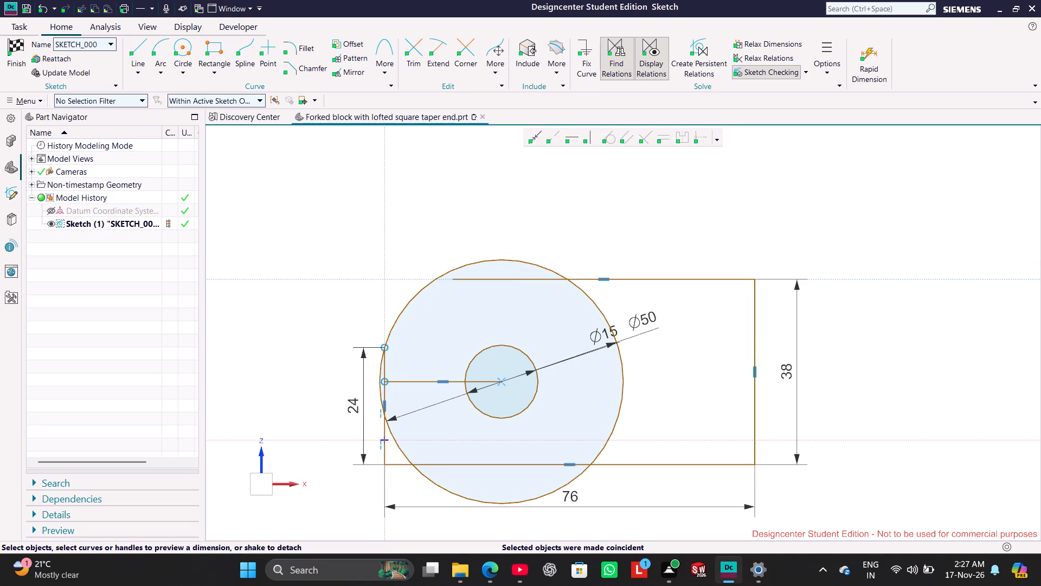
click(313, 209)
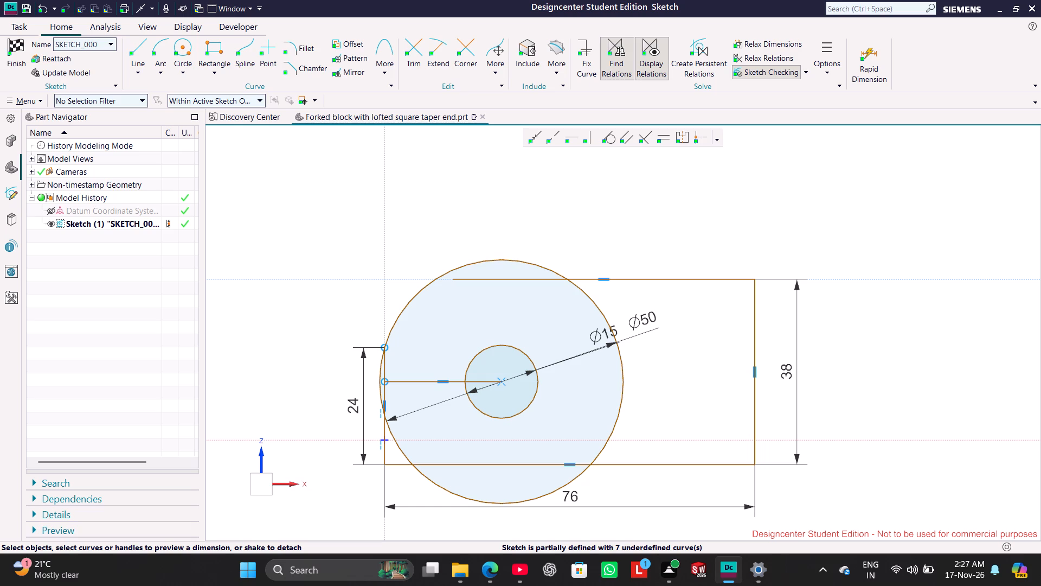
Make the profile's bottom line collinear with the sketch's horizontal axis.
ctrl+click(399, 464)
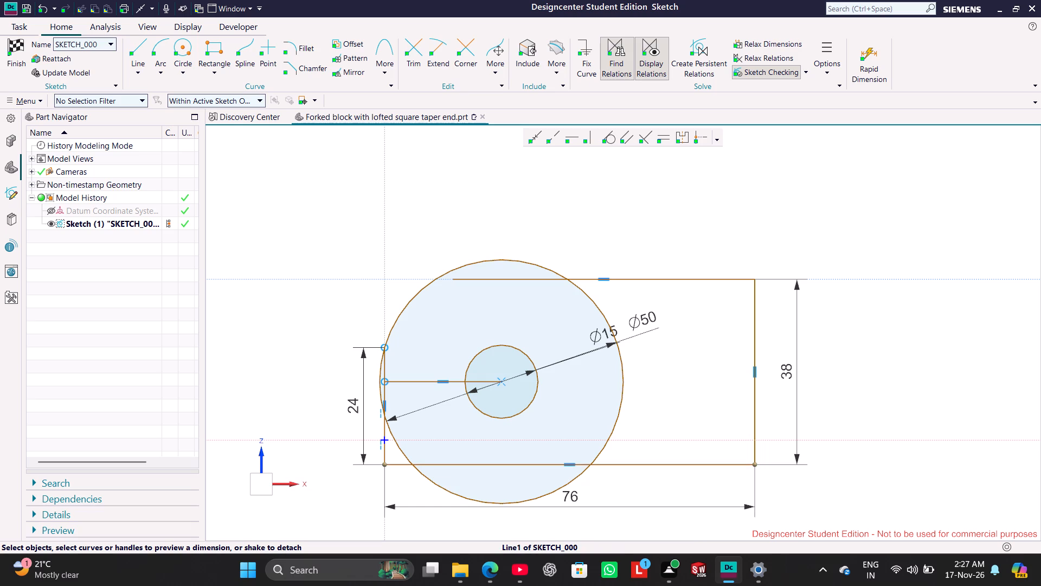
ctrl+click(679, 441)
ctrl+click(682, 466)
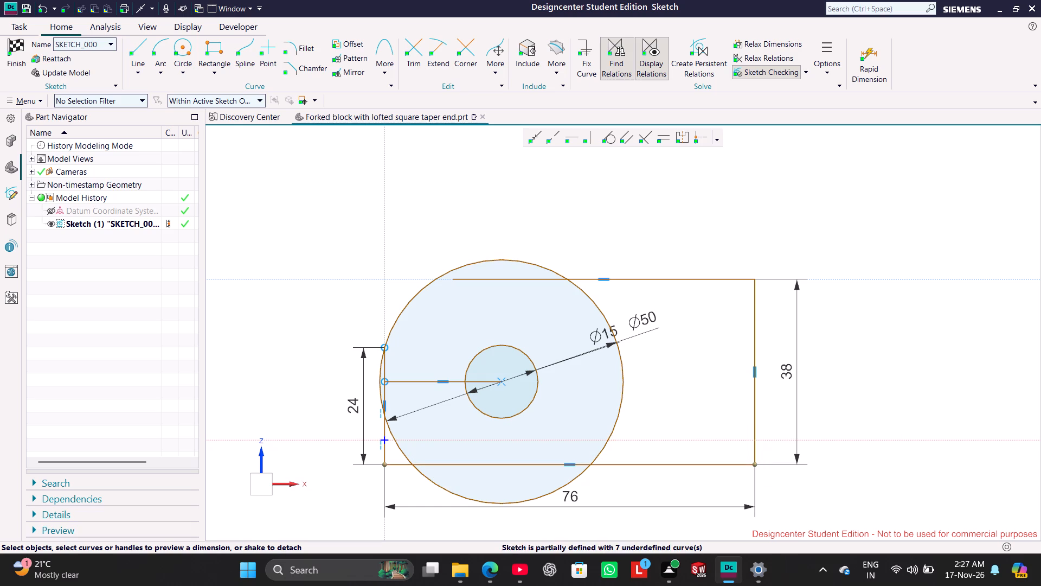
click(680, 442)
click(686, 464)
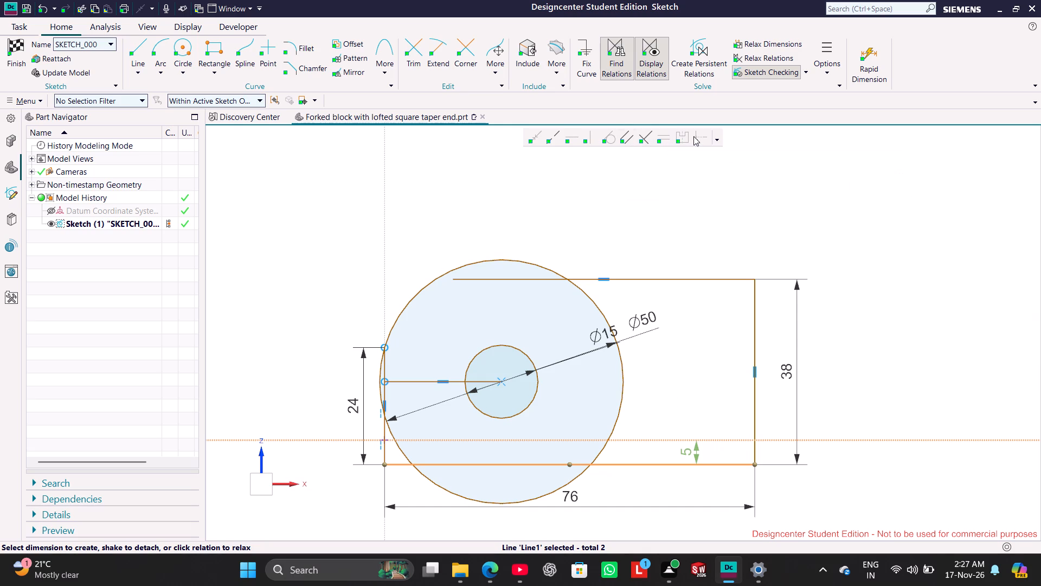
click(547, 136)
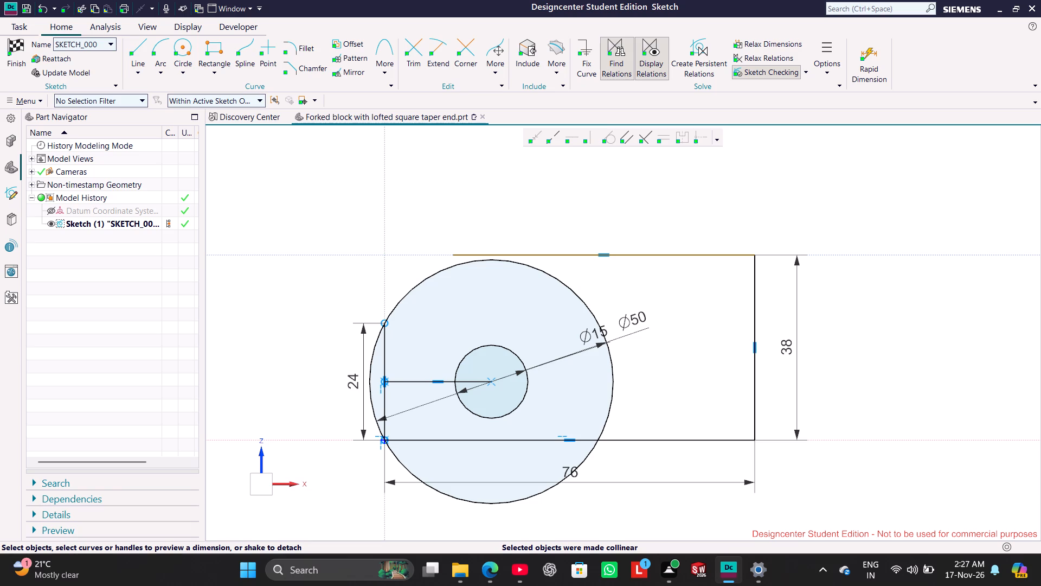
click(886, 184)
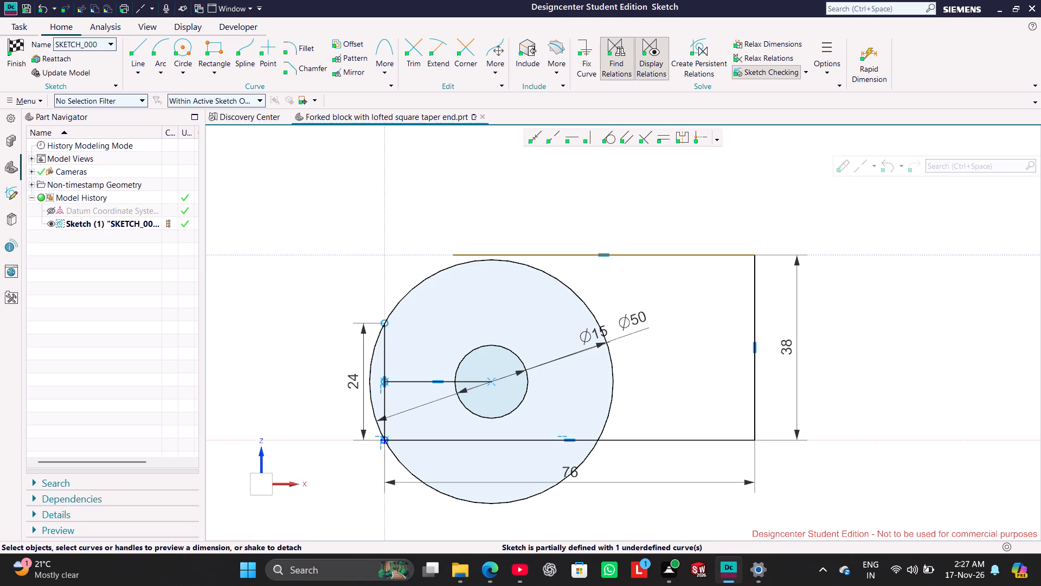
Delete the short horizontal line running from the 24 mm vertical line to the circles' centre.
right_click(422, 382)
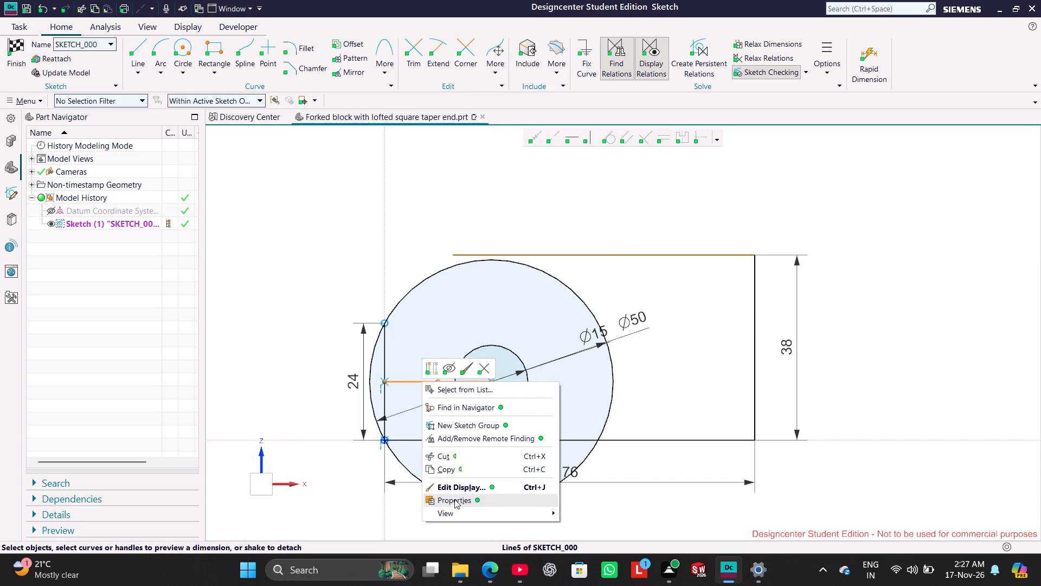
click(291, 264)
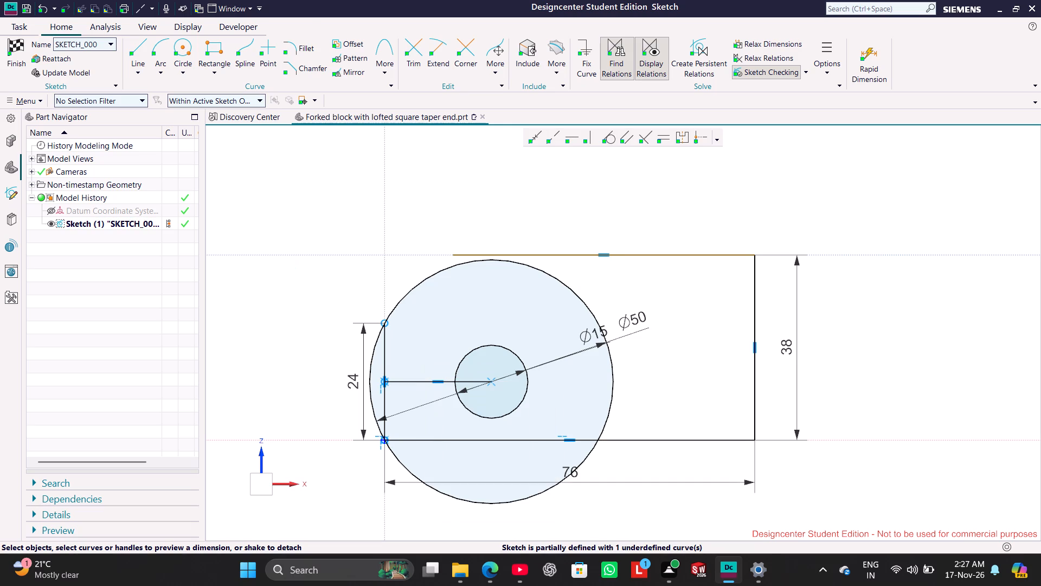
click(423, 379)
key(Delete)
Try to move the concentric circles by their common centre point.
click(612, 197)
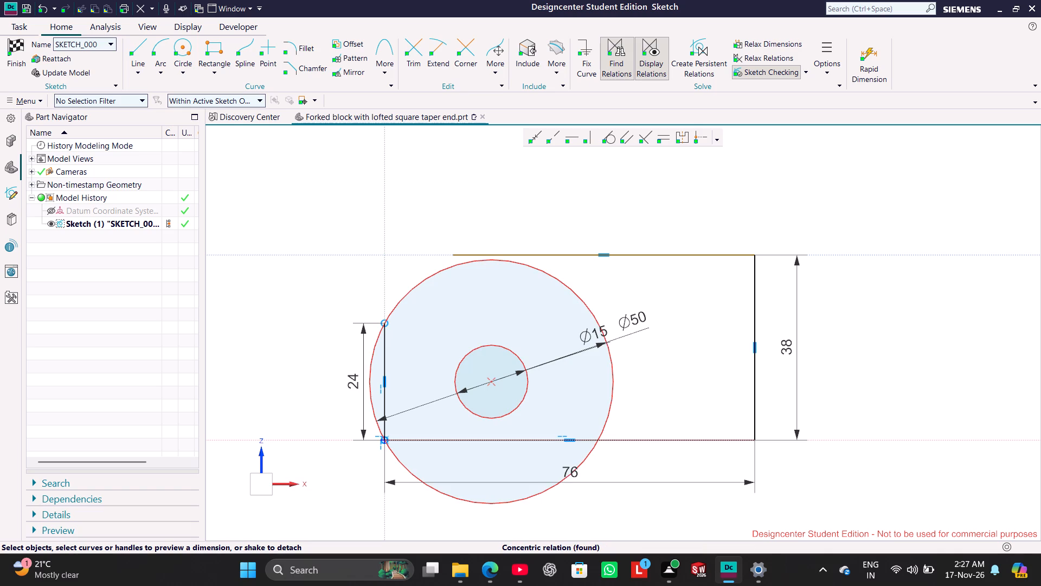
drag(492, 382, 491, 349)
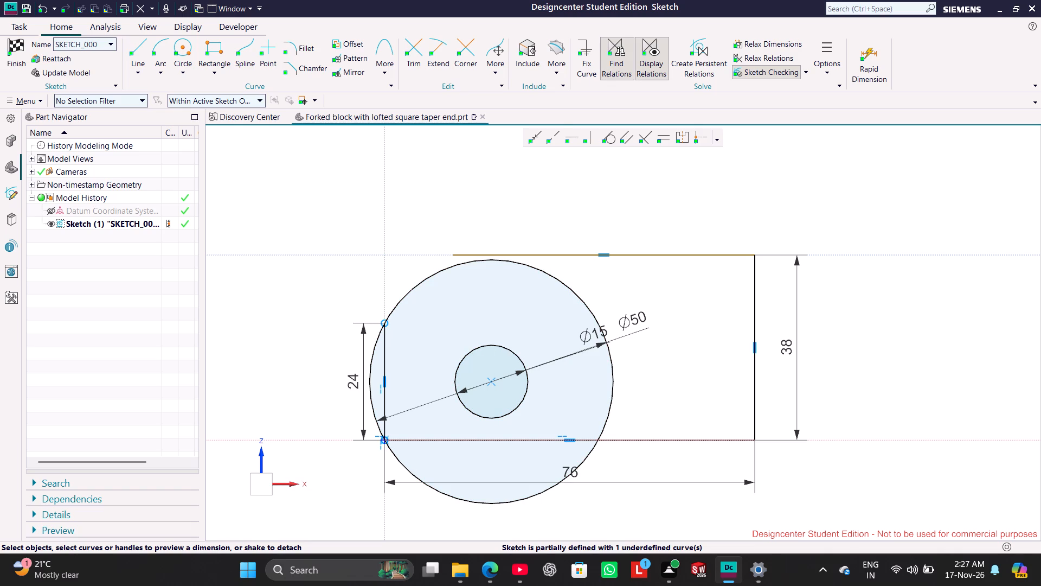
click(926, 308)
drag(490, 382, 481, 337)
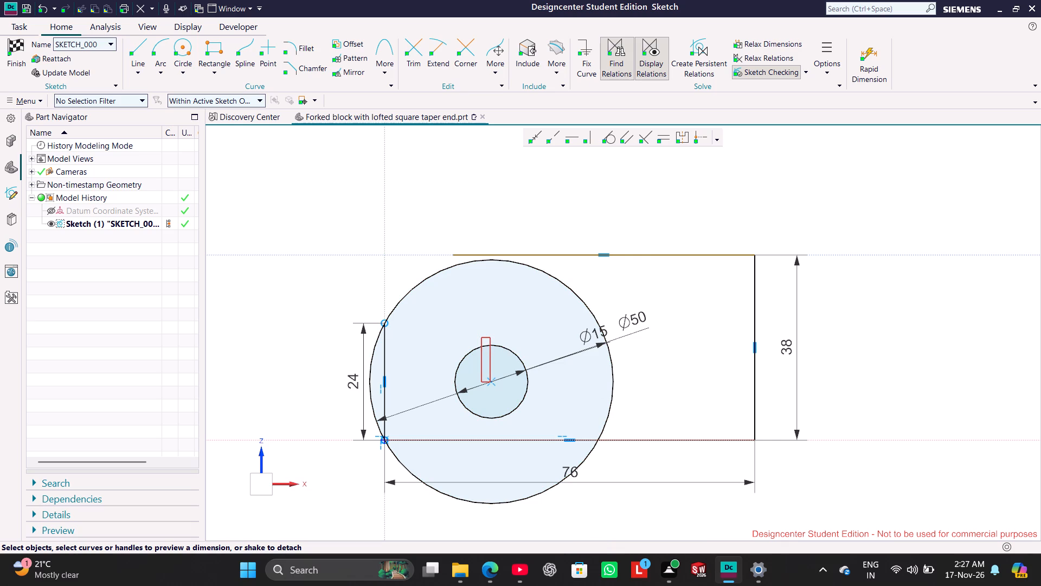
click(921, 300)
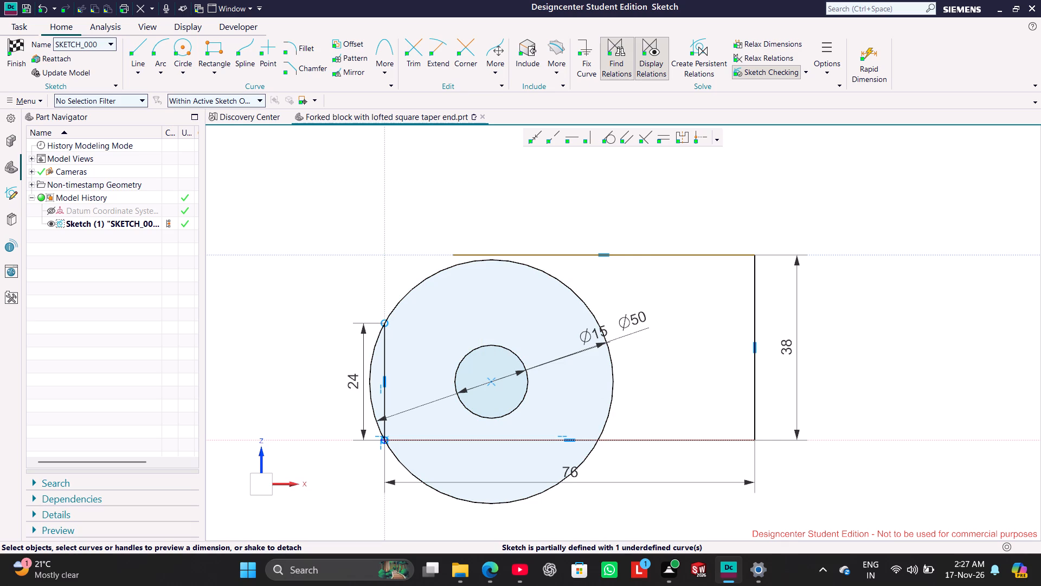
Delete the coincident relation at the lower end of the 24 mm vertical line.
click(383, 438)
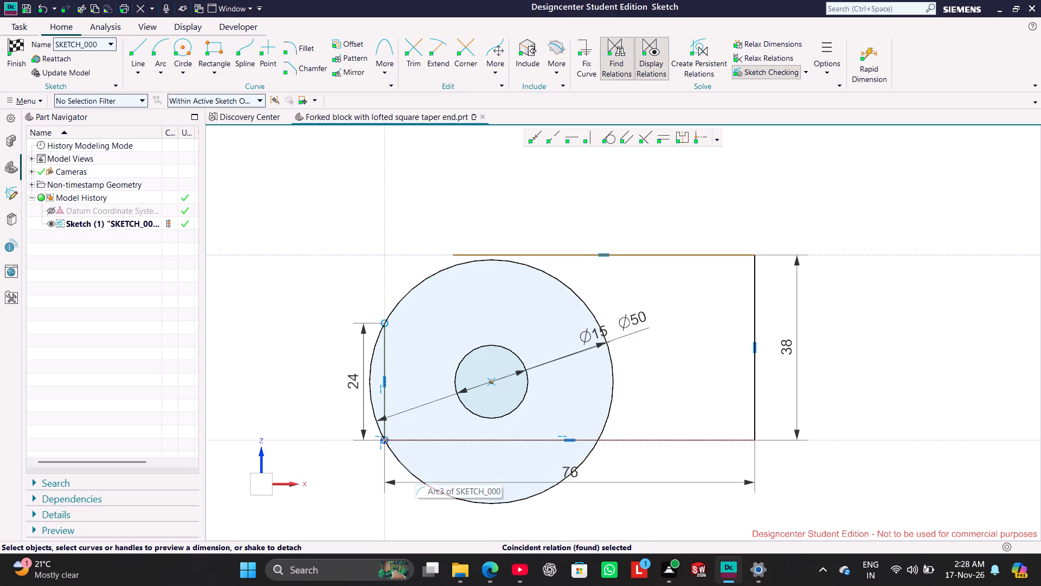
click(384, 441)
key(Delete)
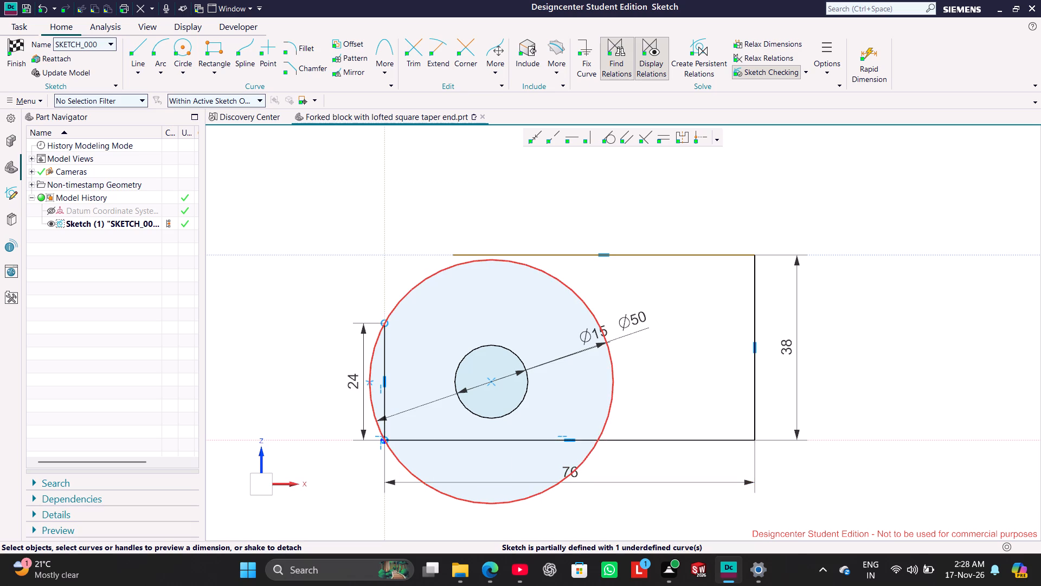
right_click(383, 443)
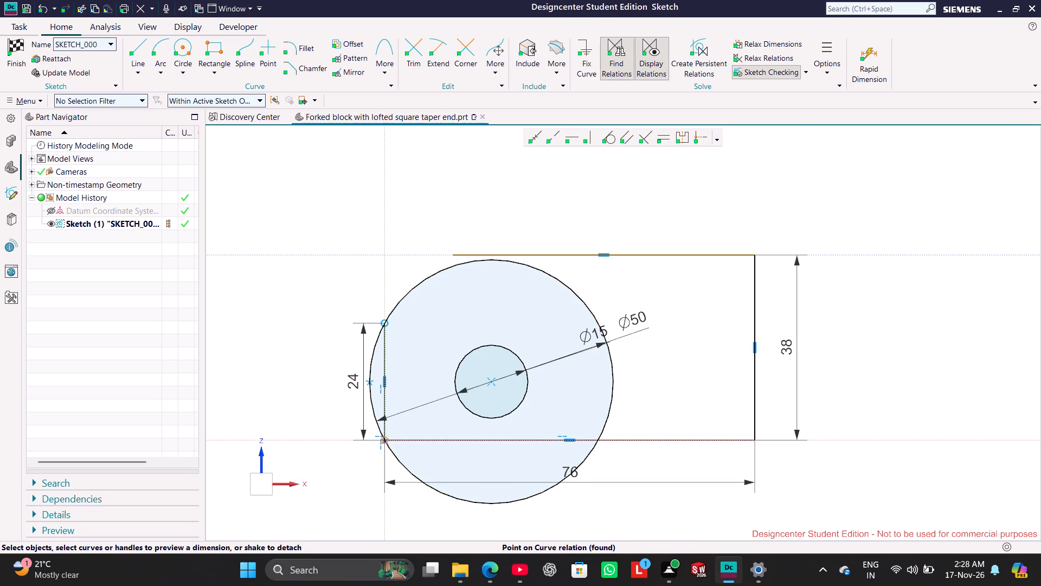
click(412, 425)
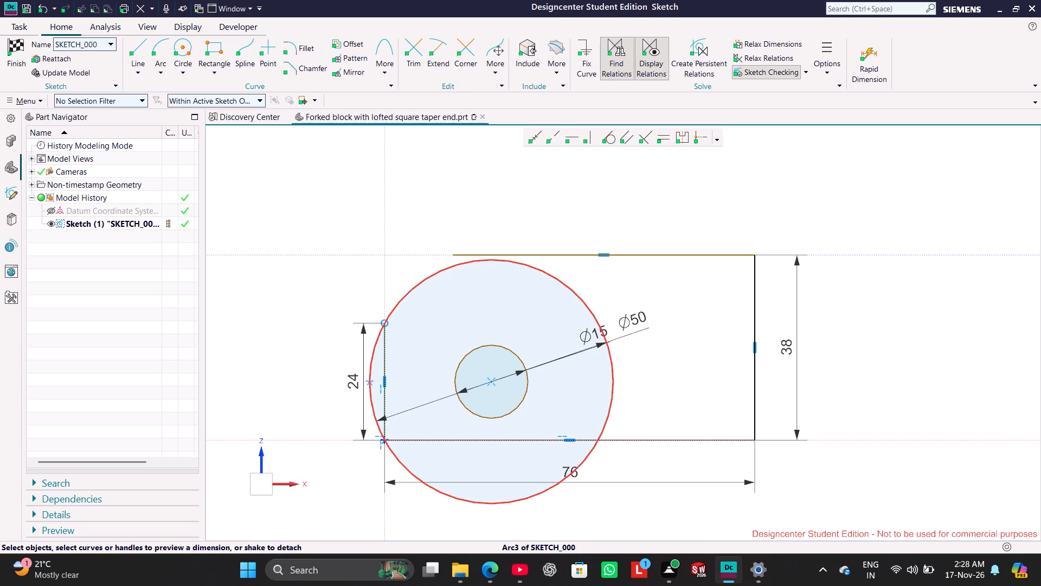
Reposition the concentric circles and make the 50 mm circle tangent to the profile's top line.
drag(607, 396, 600, 369)
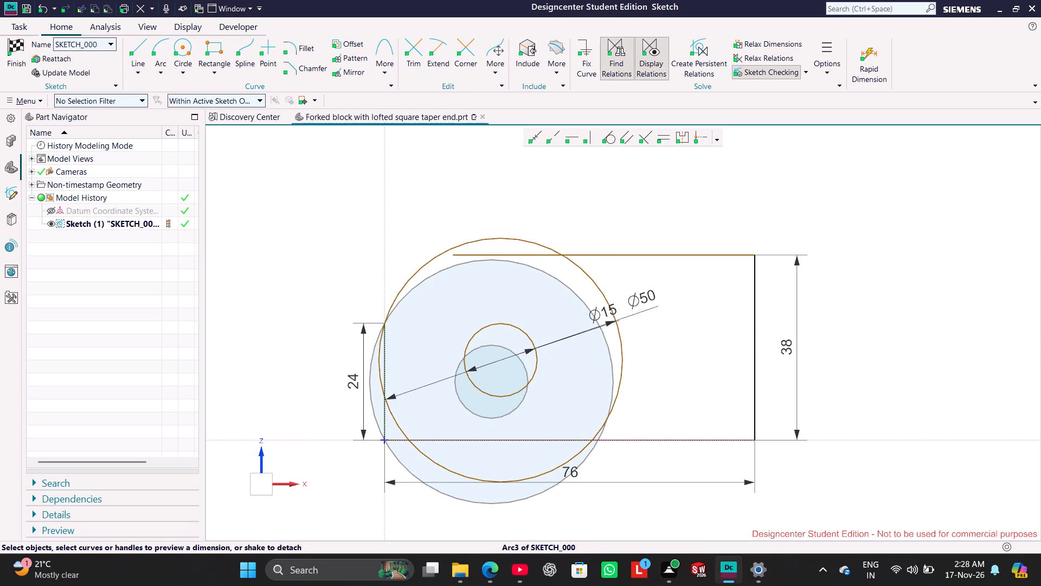
drag(600, 369, 607, 399)
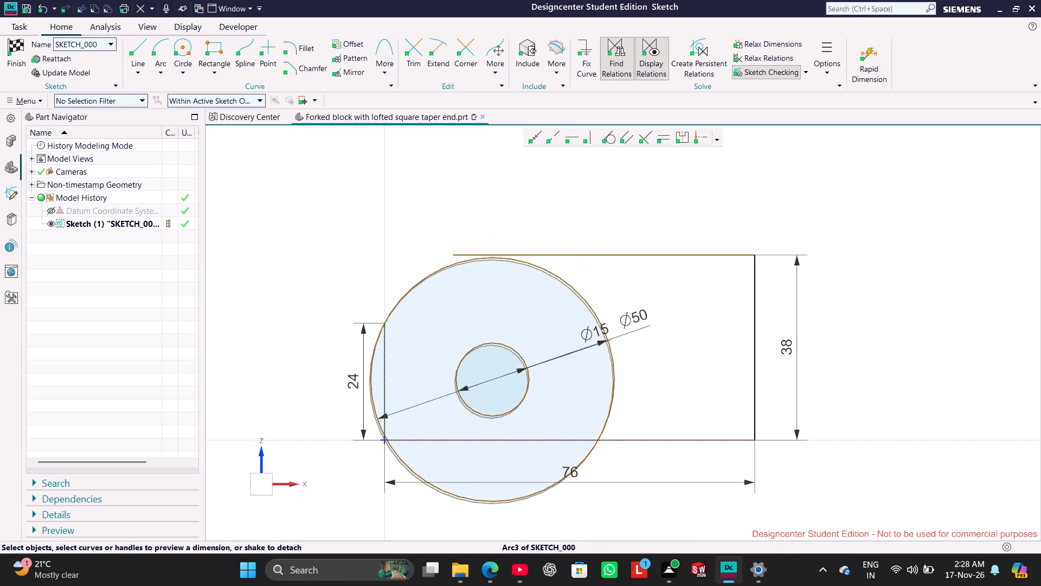
drag(607, 399, 604, 409)
click(531, 279)
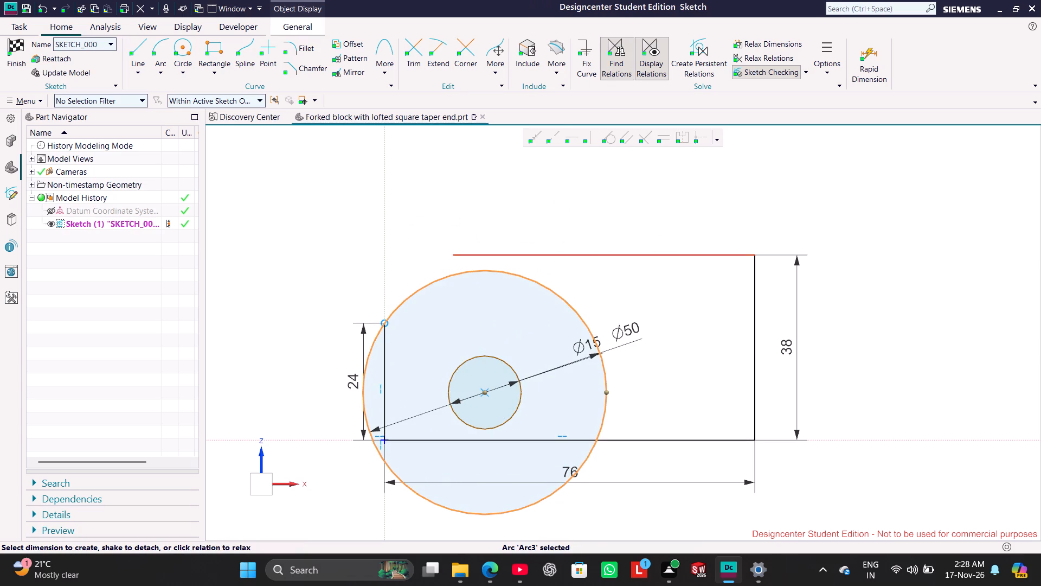
click(531, 256)
click(612, 139)
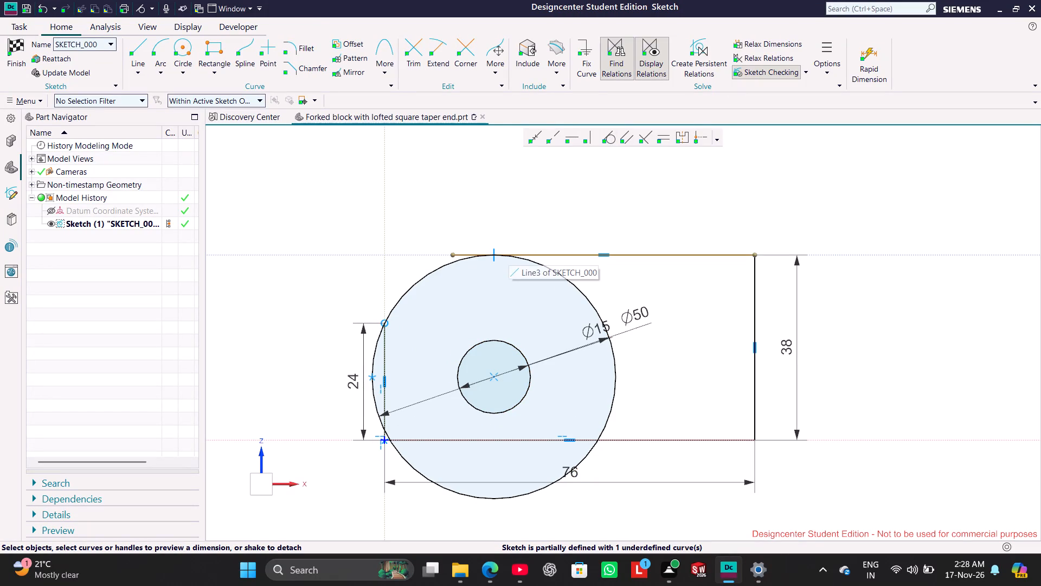
Trim the top line's overhang and the 50 mm circle, leaving only the arc joining the top line to the 24 mm vertical line.
click(408, 64)
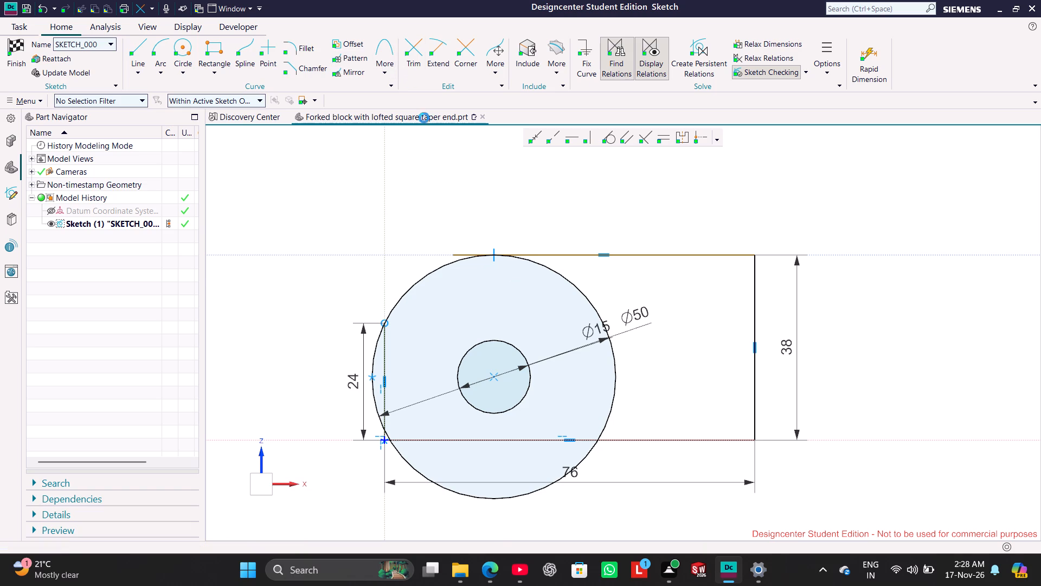
click(462, 254)
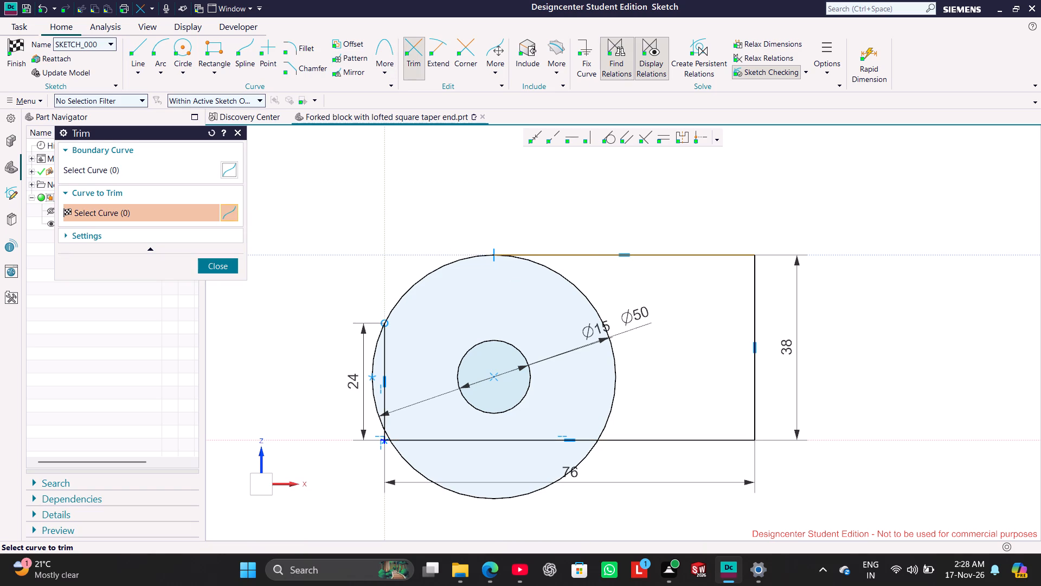
click(219, 270)
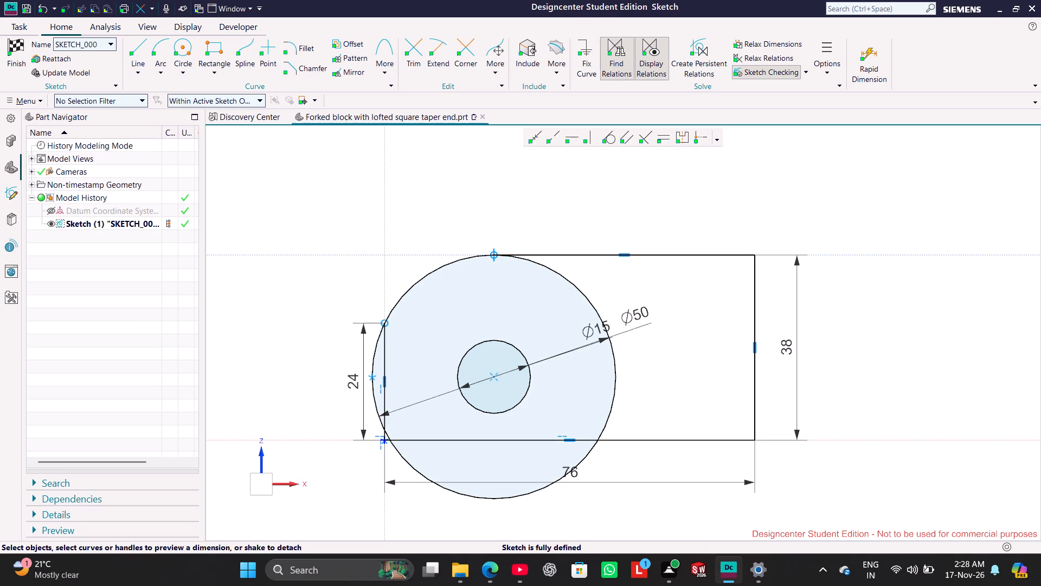
click(414, 48)
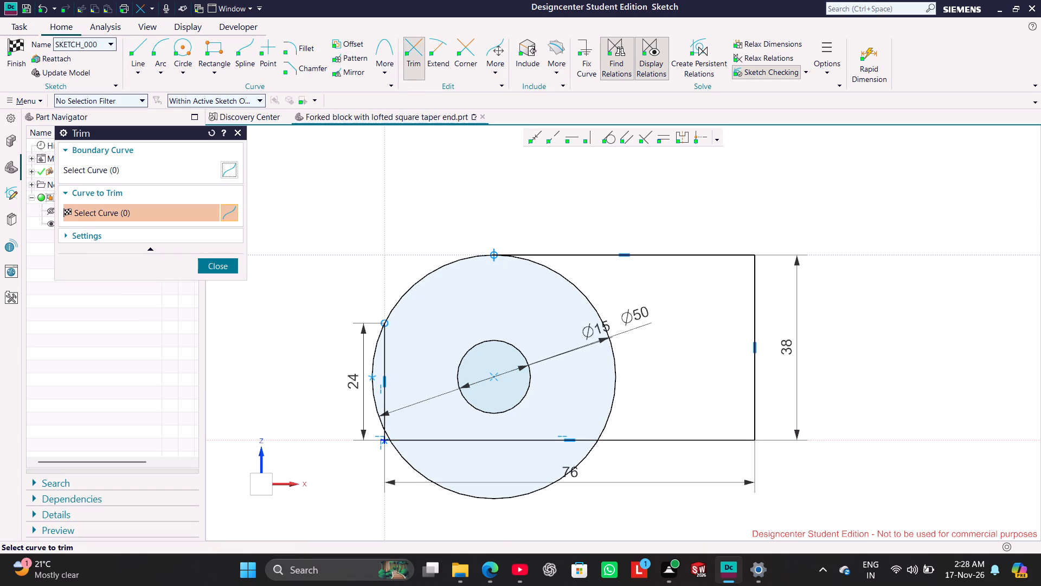
click(568, 278)
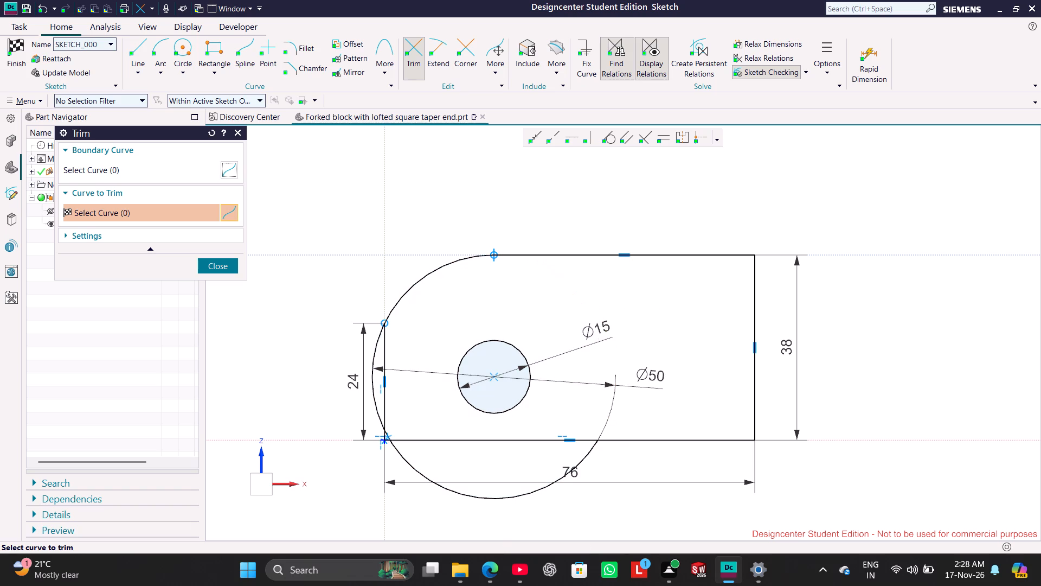
click(582, 456)
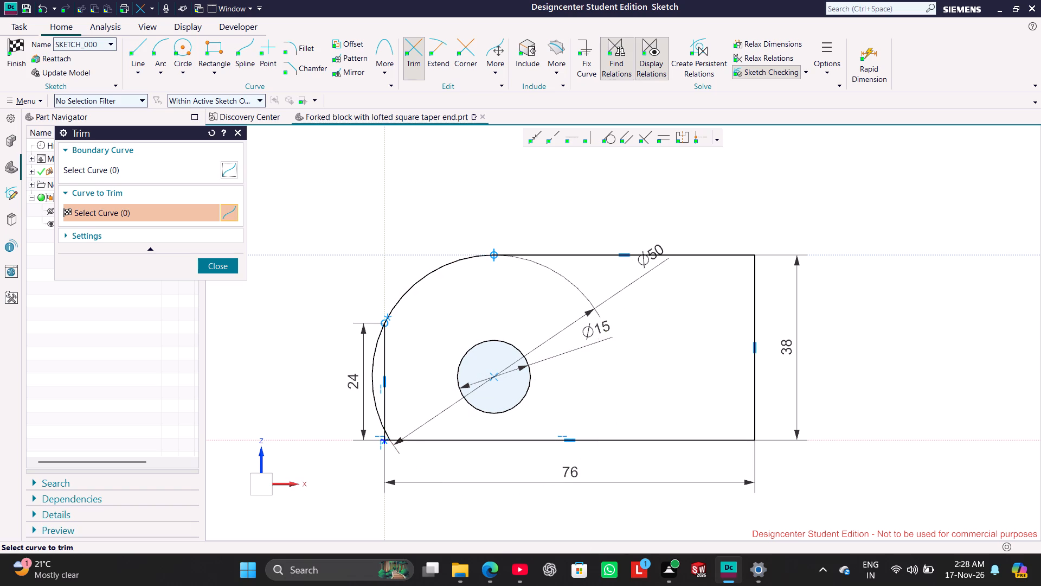
click(374, 371)
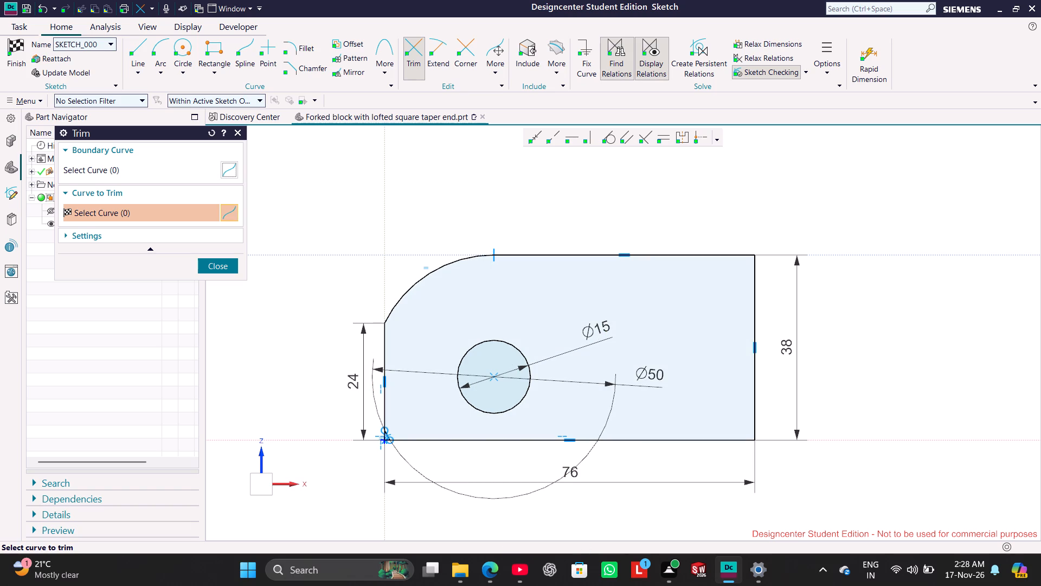
click(221, 269)
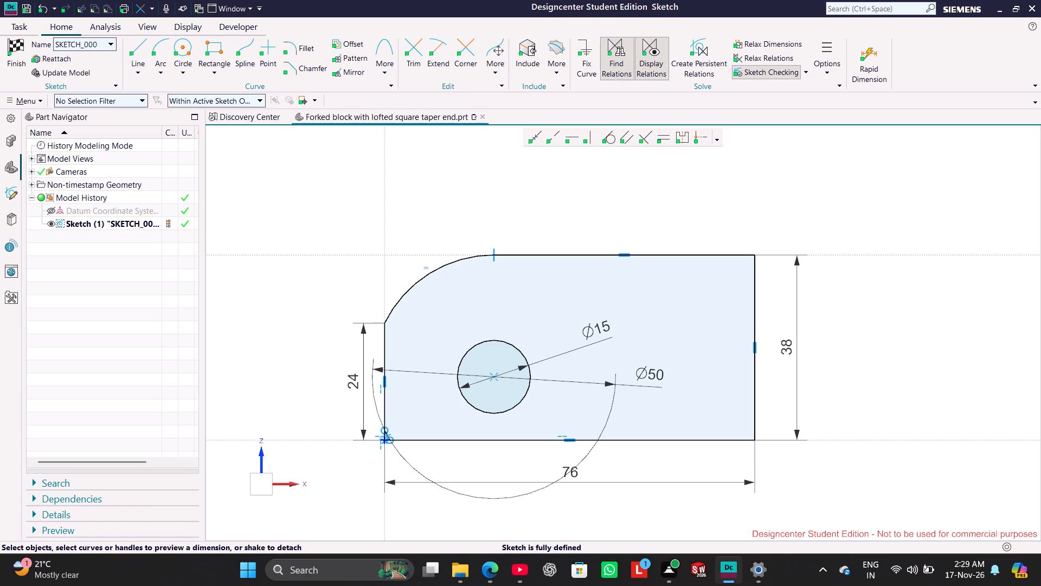
Finish the profile sketch.
click(14, 48)
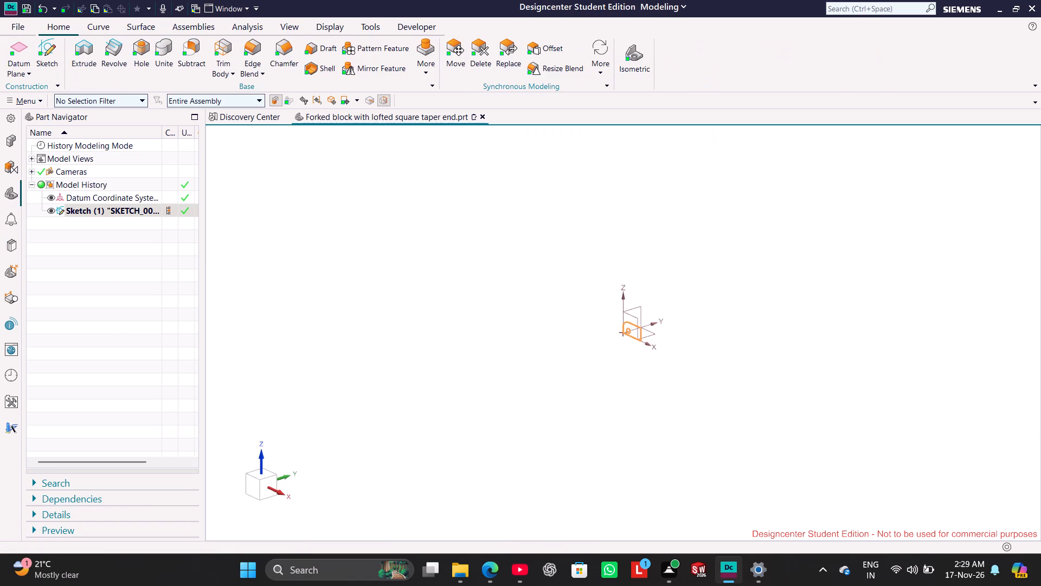
Extrude the profile sketch with a symmetric width of 44 mm.
scroll(649, 315, down, 2)
scroll(650, 315, up, 8)
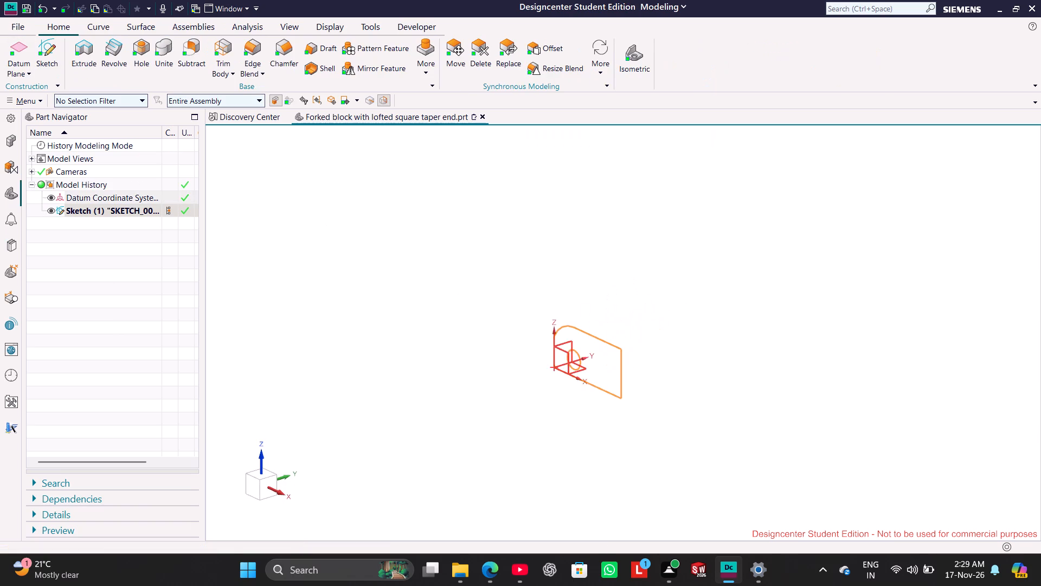
scroll(592, 354, up, 2)
right_click(130, 212)
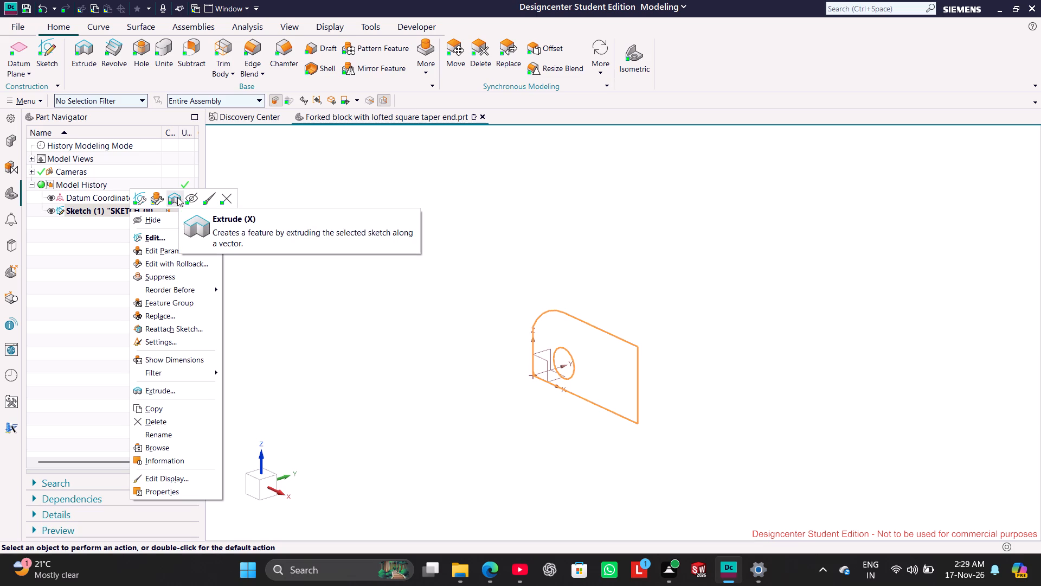
click(177, 197)
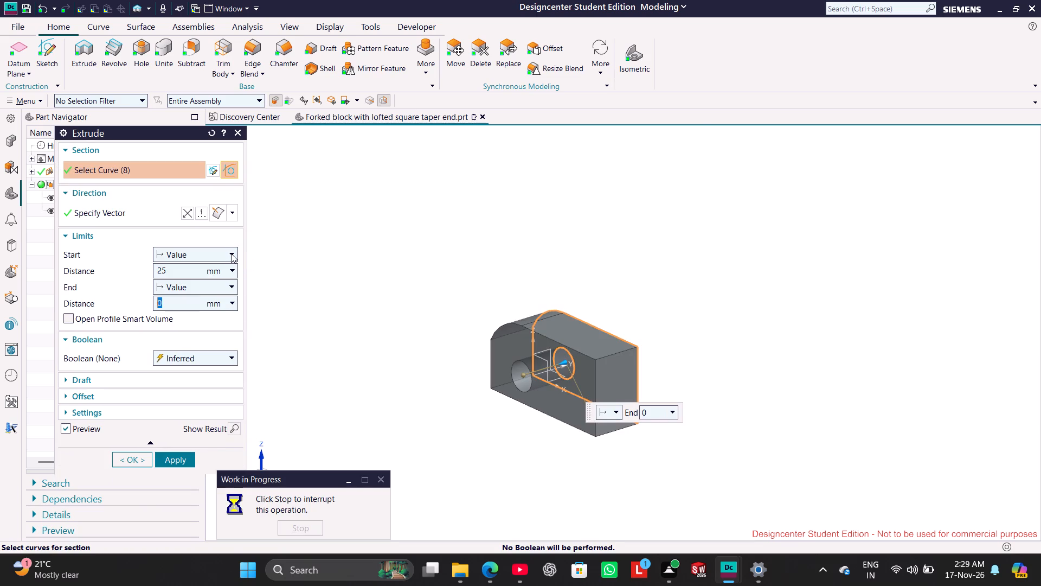
click(233, 255)
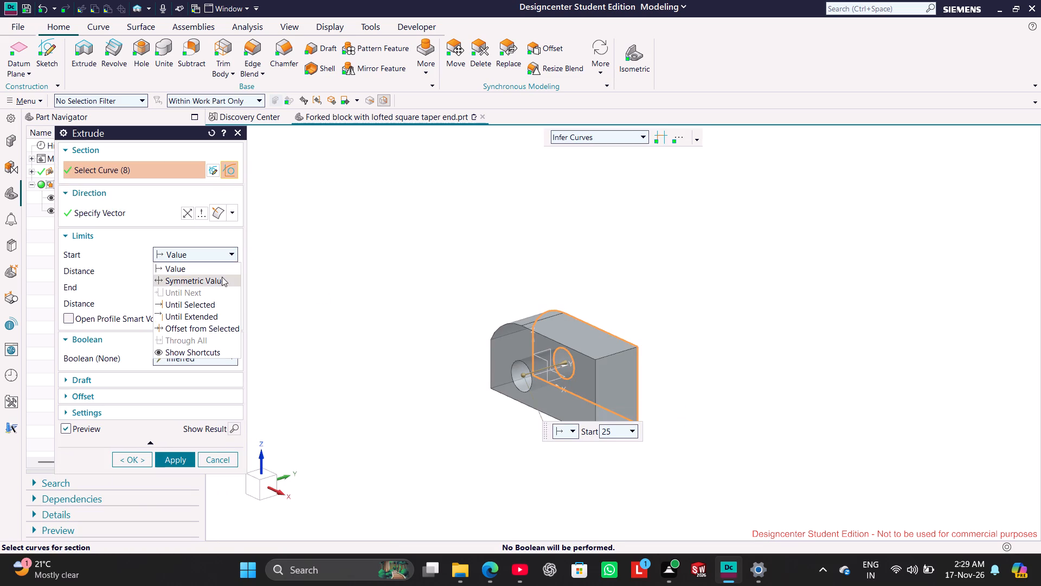
click(222, 279)
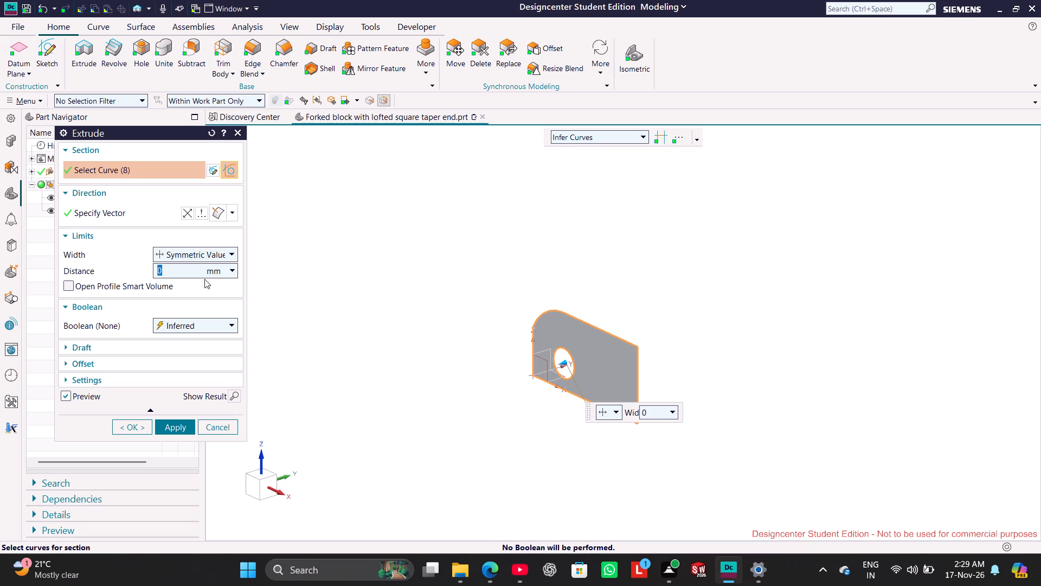
text(44)
key(Return)
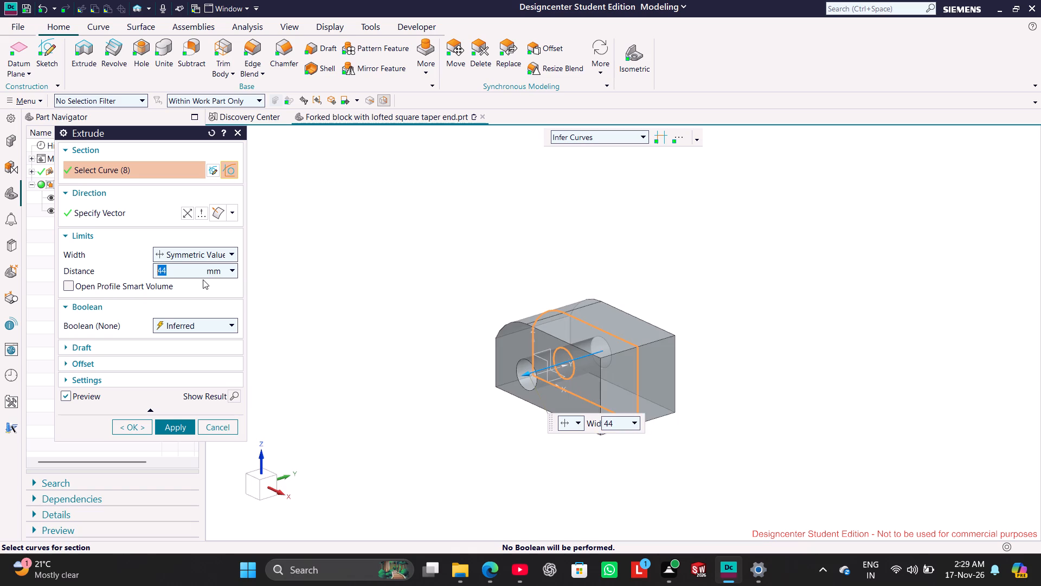
click(185, 432)
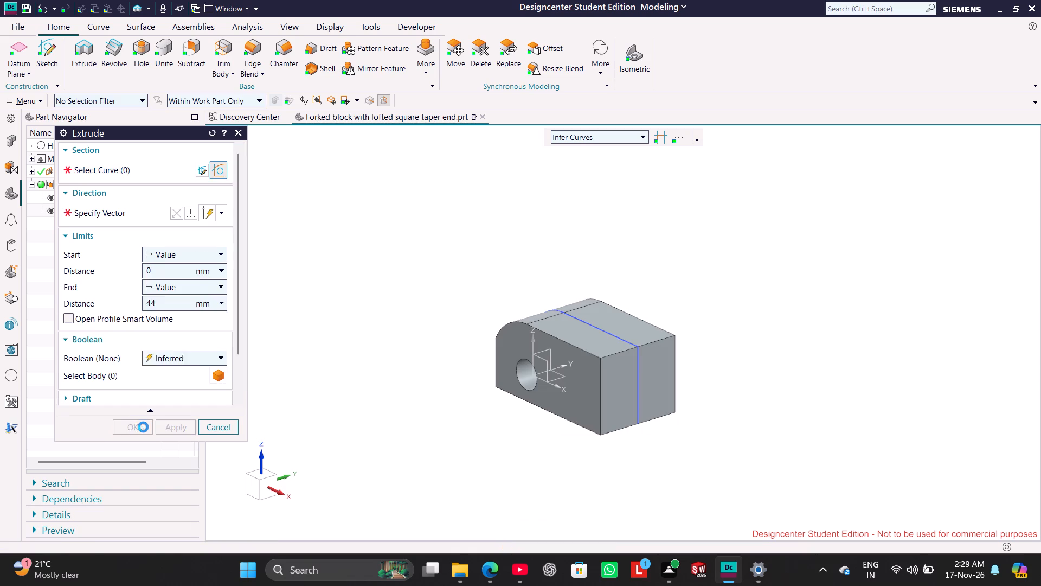
click(241, 425)
click(445, 306)
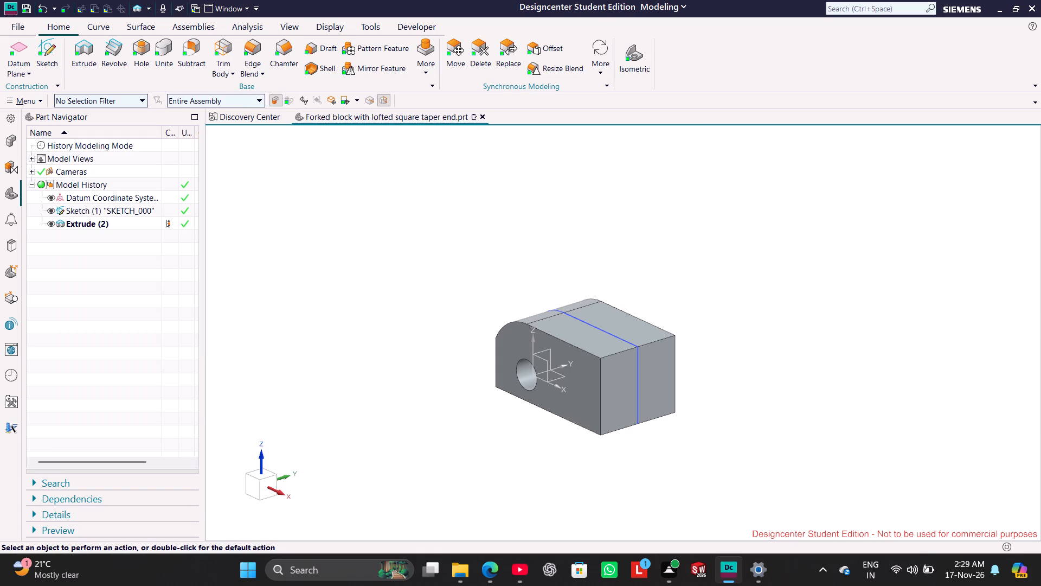
Start a new sketch on the Top plane of the extruded block.
middle_drag(422, 349, 427, 358)
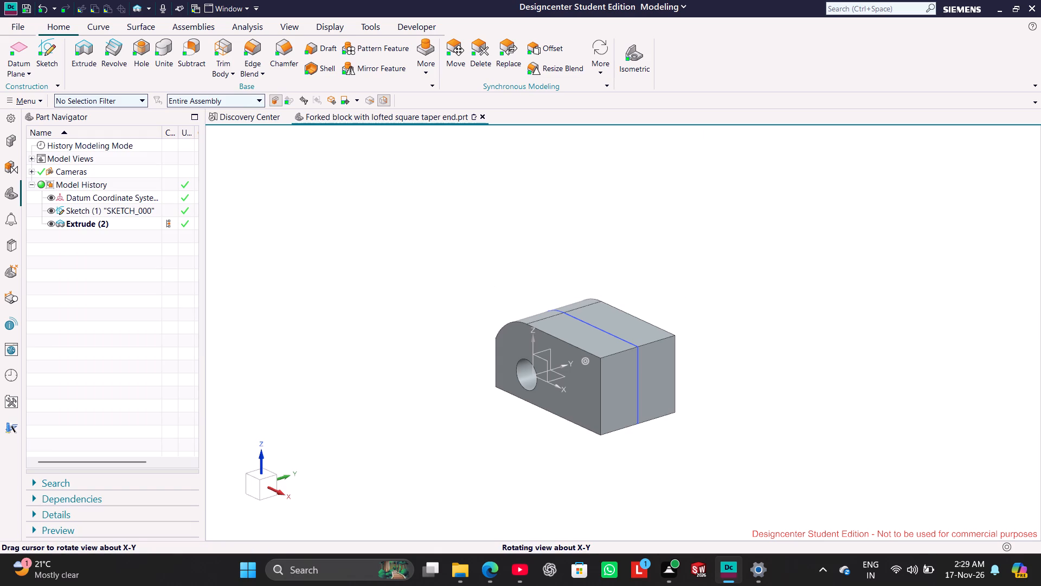
middle_drag(427, 358, 443, 376)
click(637, 66)
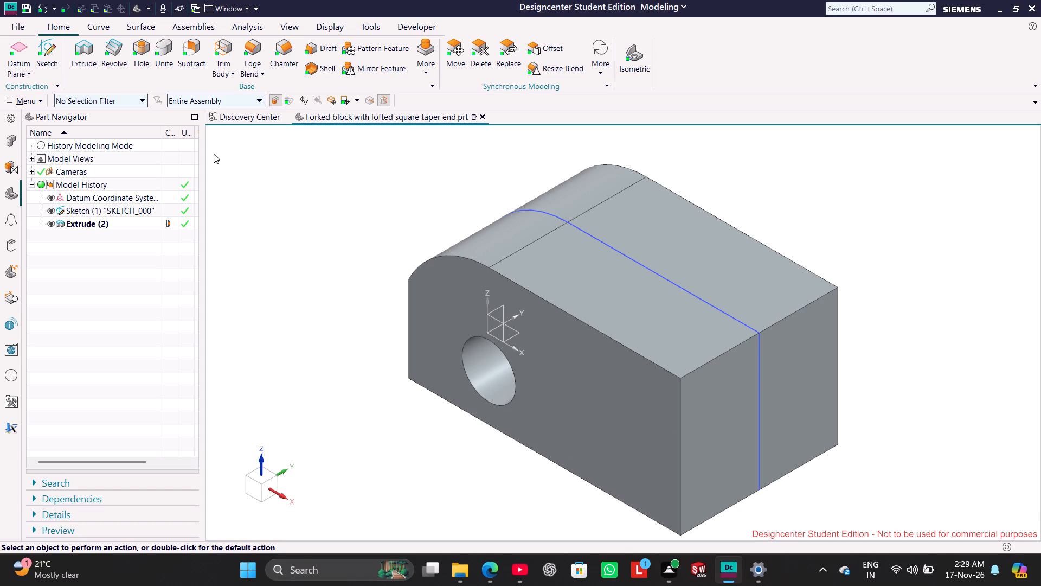
click(47, 63)
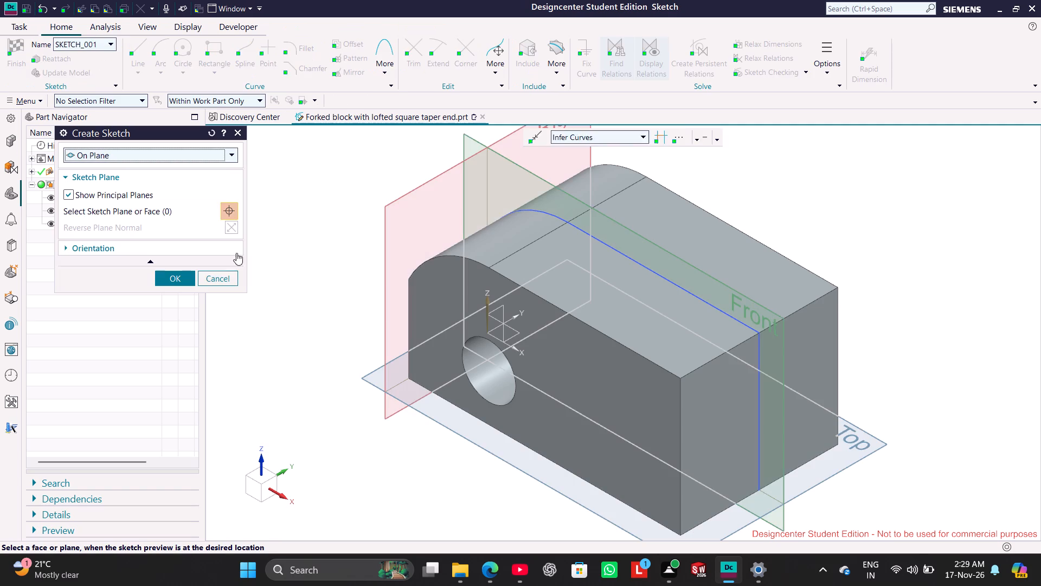
click(463, 422)
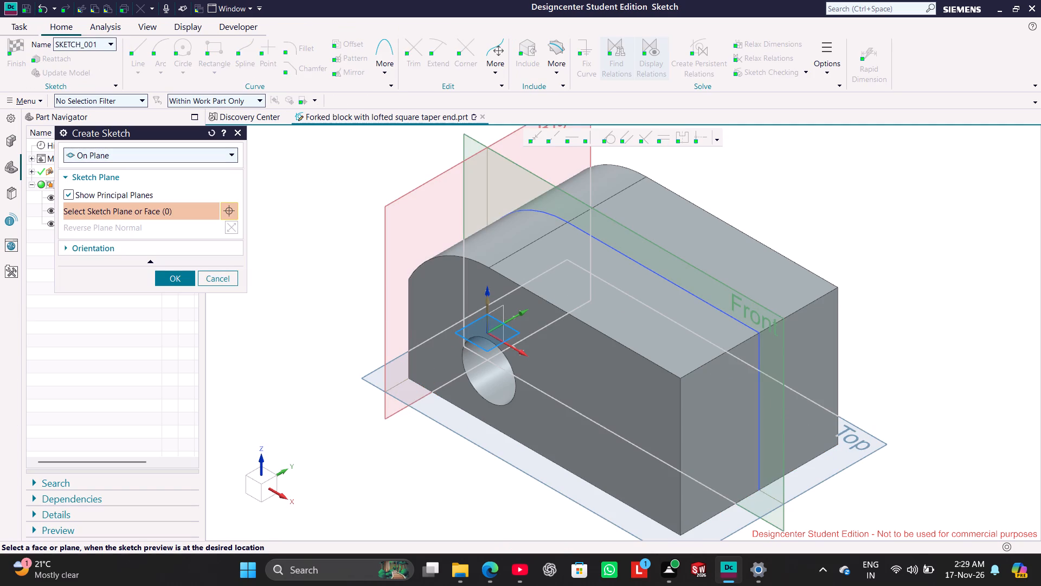
click(176, 279)
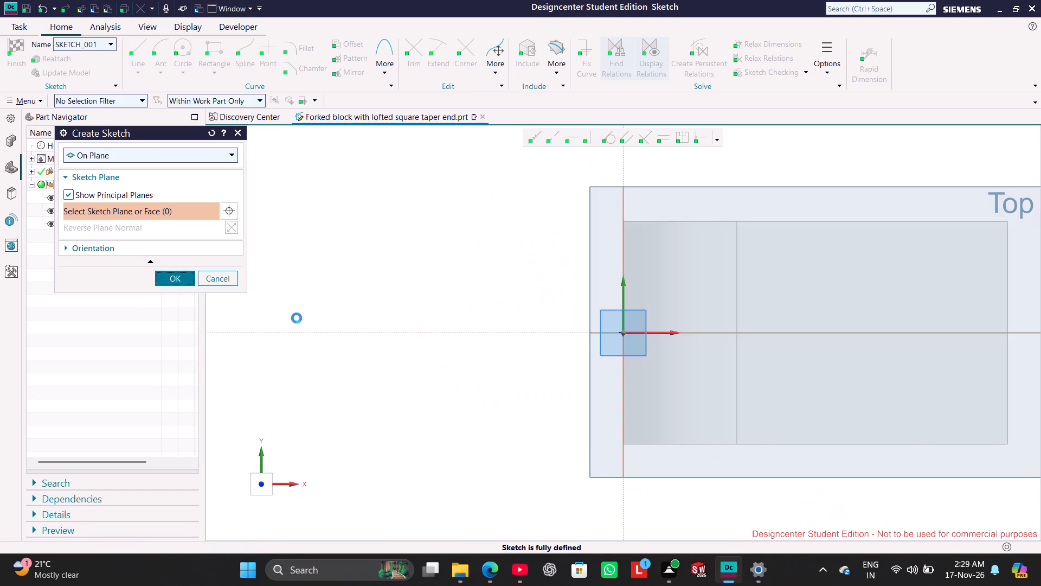
click(428, 276)
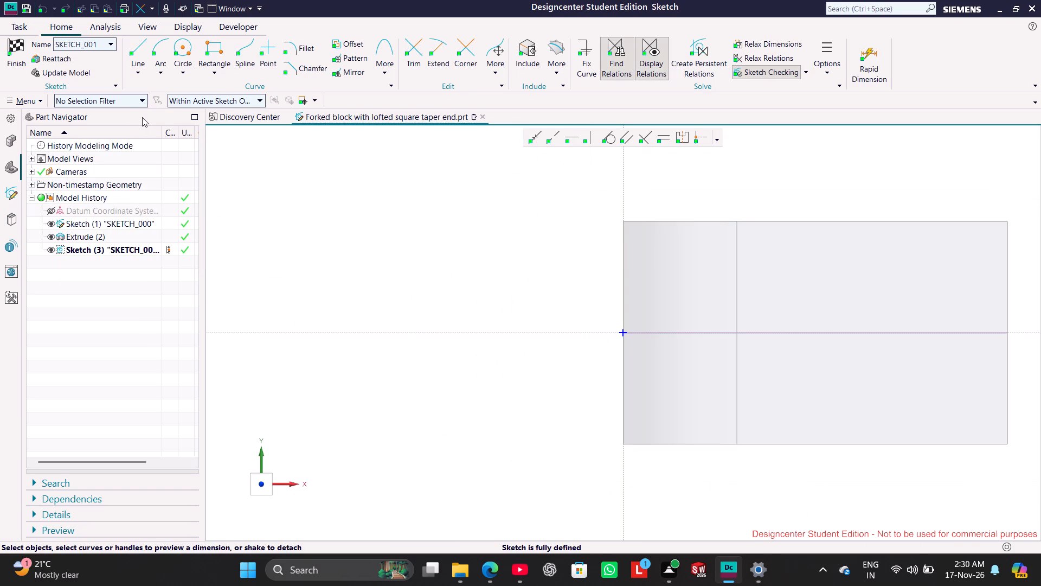
Draw a horizontal line about 76 mm long from the sketch origin along the horizontal axis to the block's far edge.
click(135, 48)
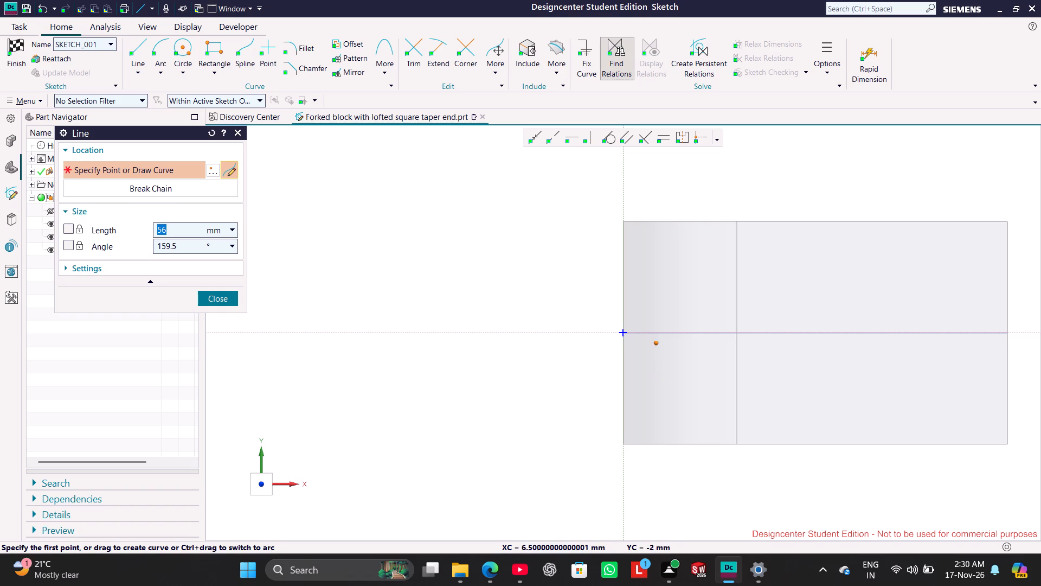
drag(619, 330, 627, 333)
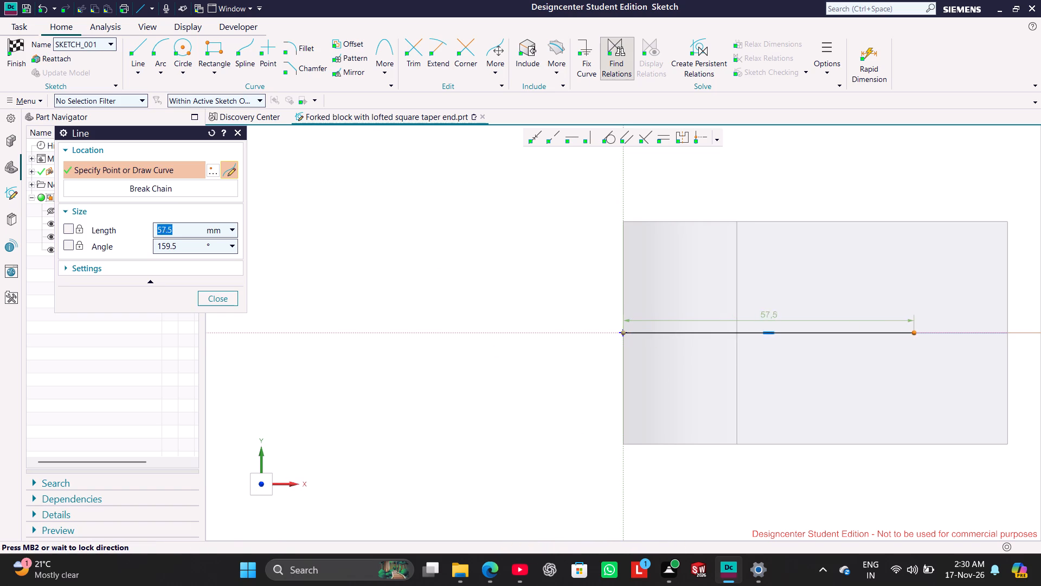
click(1007, 334)
click(218, 296)
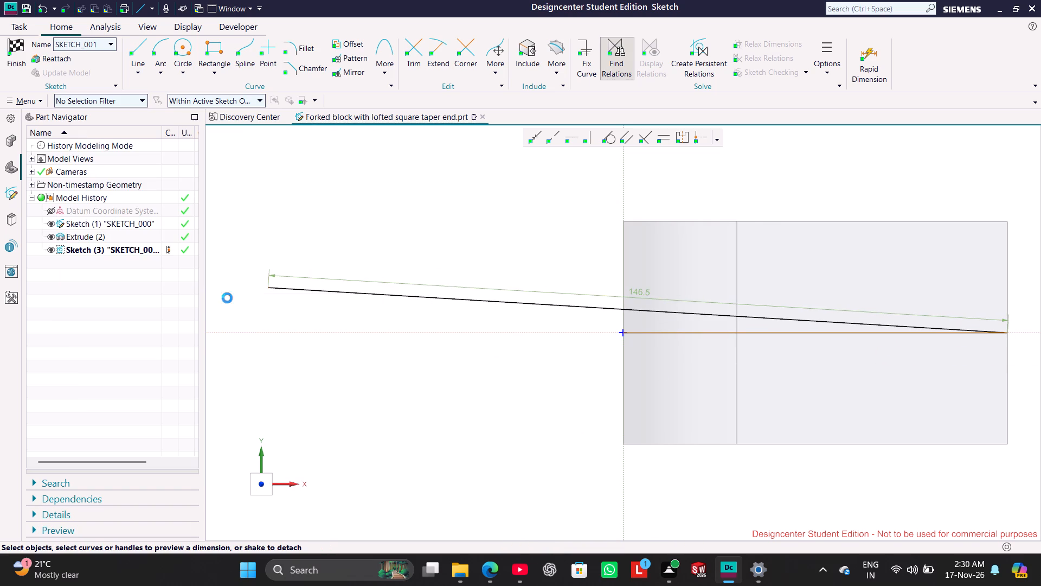
Convert the 76 mm horizontal line to a reference line.
click(714, 330)
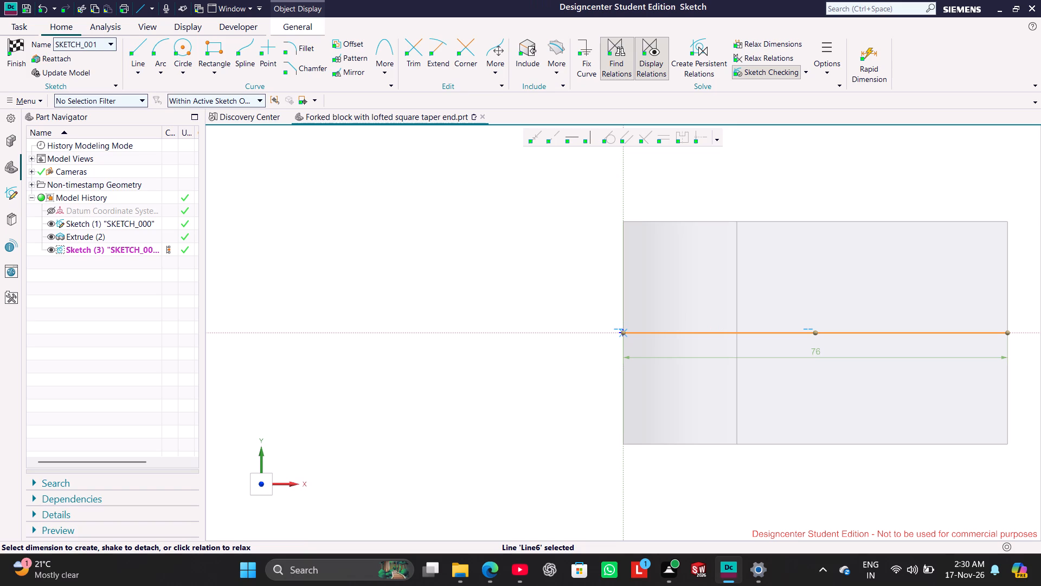
click(493, 370)
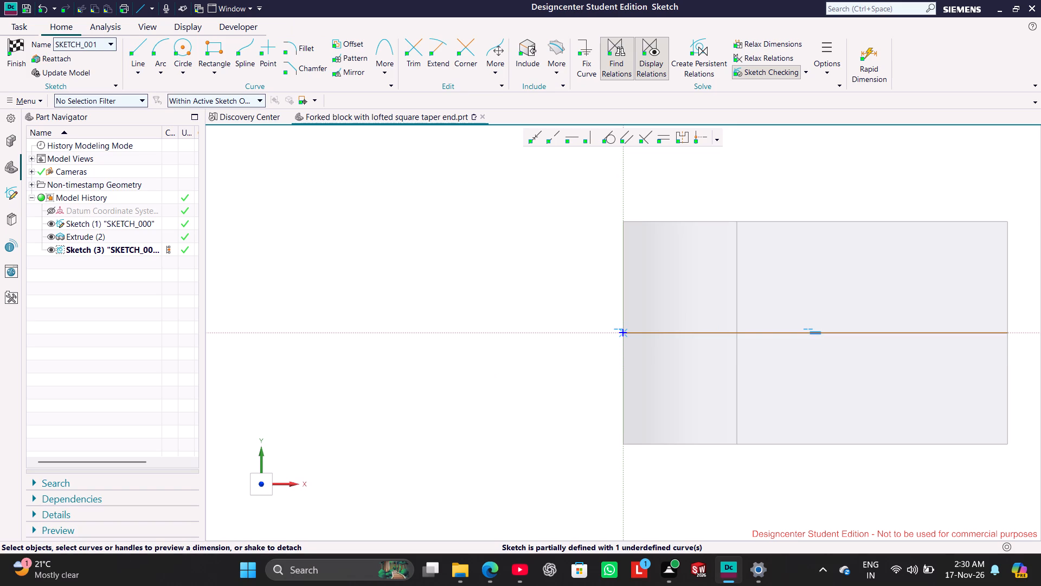
click(757, 331)
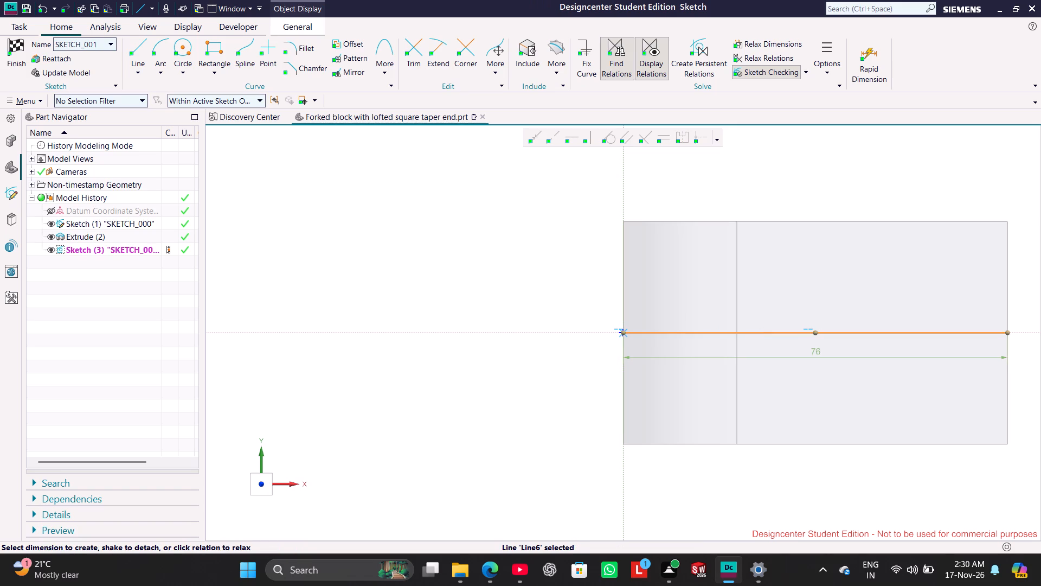
right_click(691, 333)
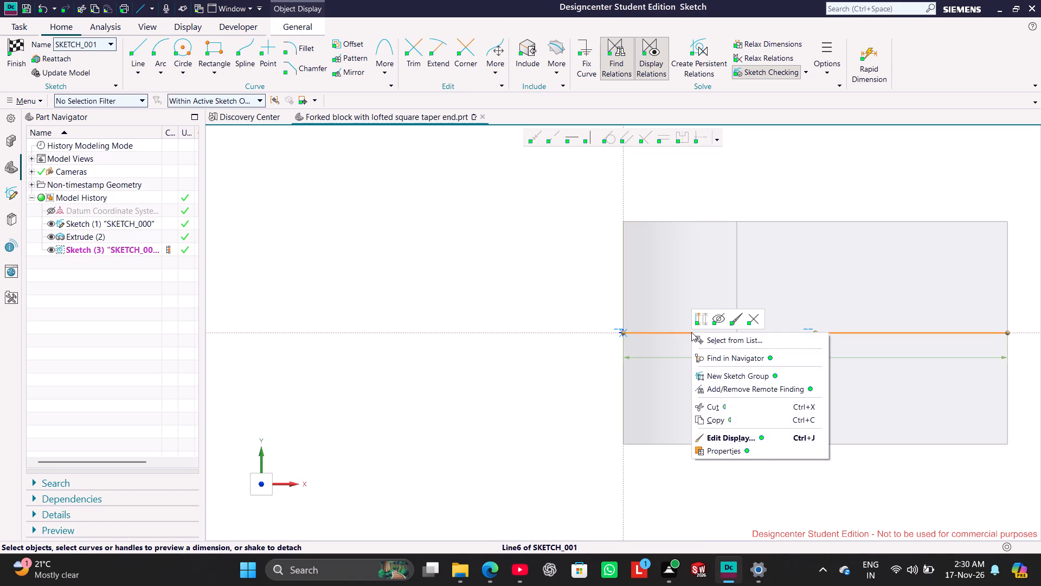
click(701, 317)
click(536, 387)
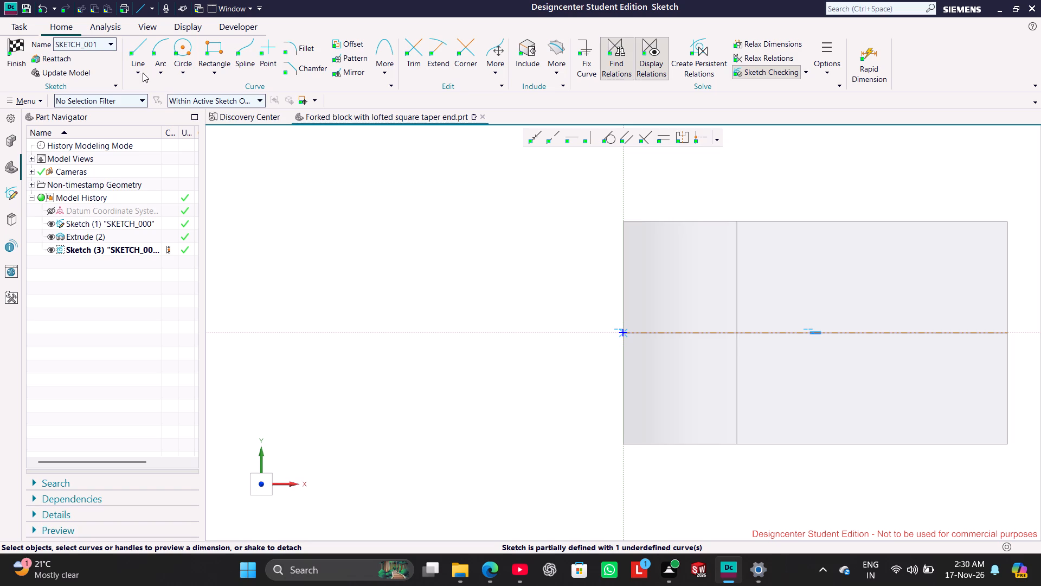
Draw a stepped line chain from the vertical axis: about 22.5 mm across, 4 mm inward, 20.5 mm across, and down to the reference centerline.
click(131, 47)
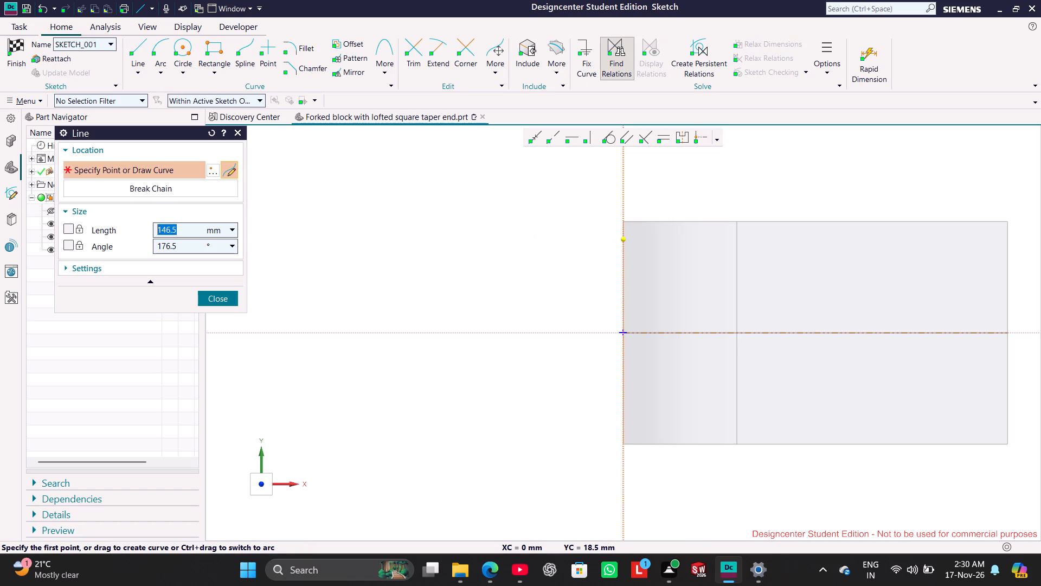
click(625, 239)
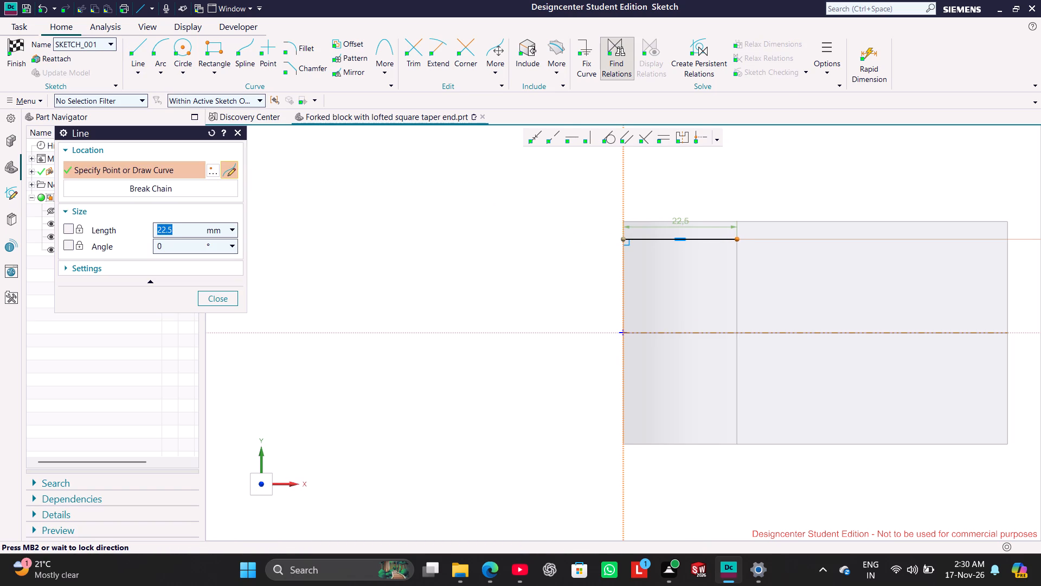
click(737, 237)
click(736, 259)
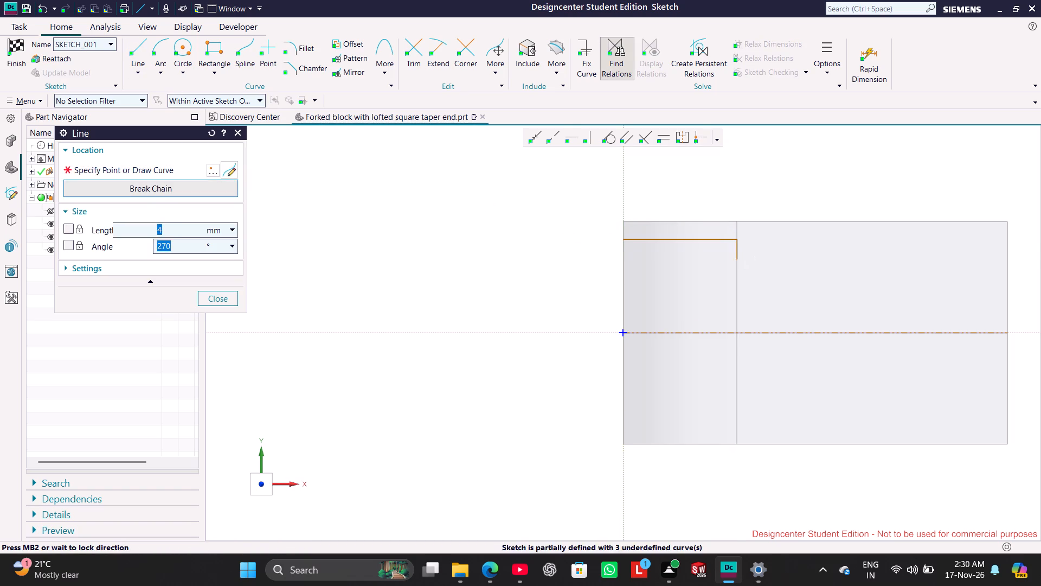
click(841, 260)
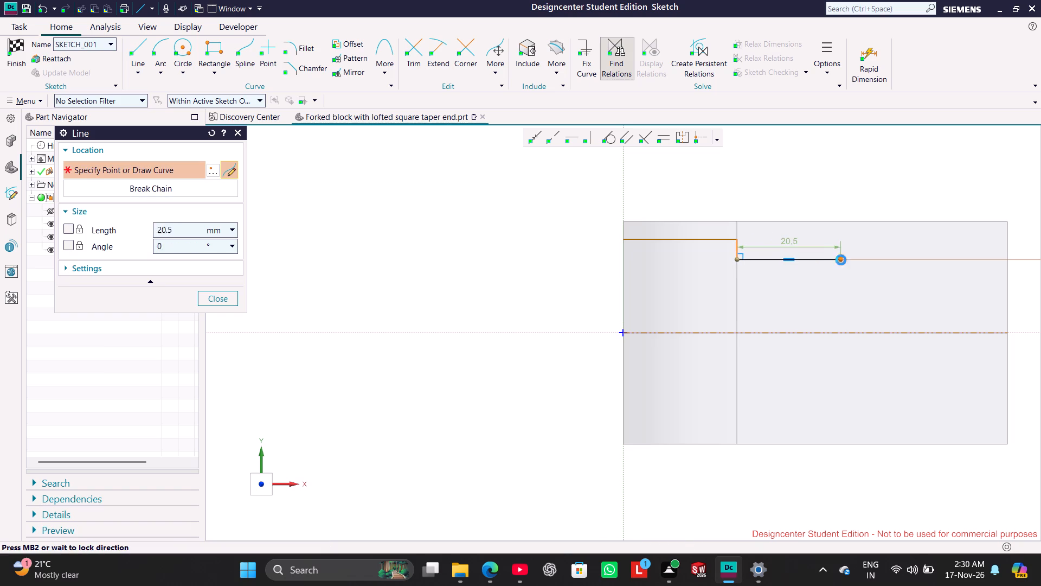
click(842, 332)
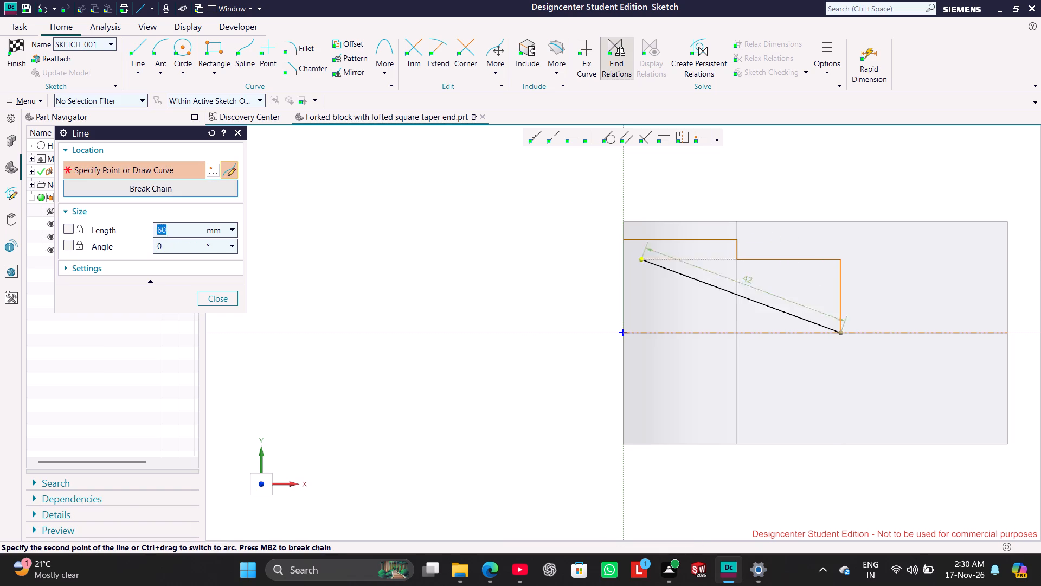
Mirror the four-line stepped chain about the horizontal reference centerline.
click(354, 71)
click(699, 240)
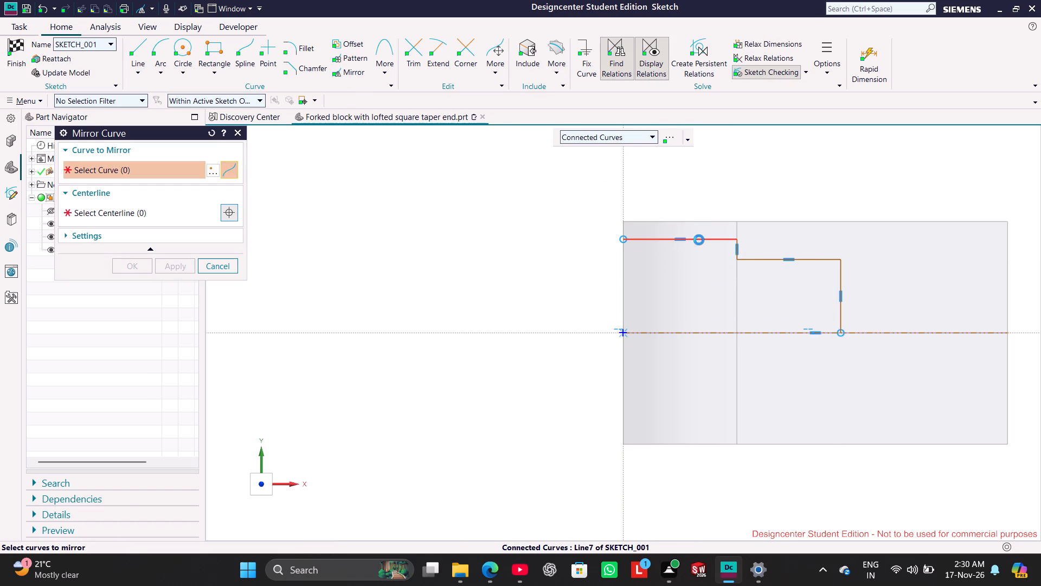
click(684, 332)
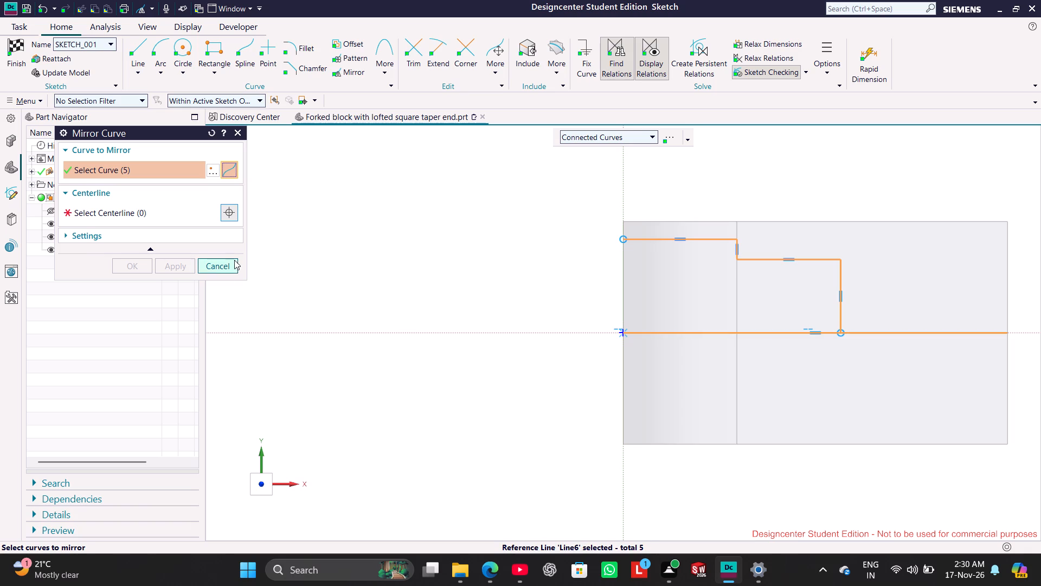
click(140, 213)
click(702, 331)
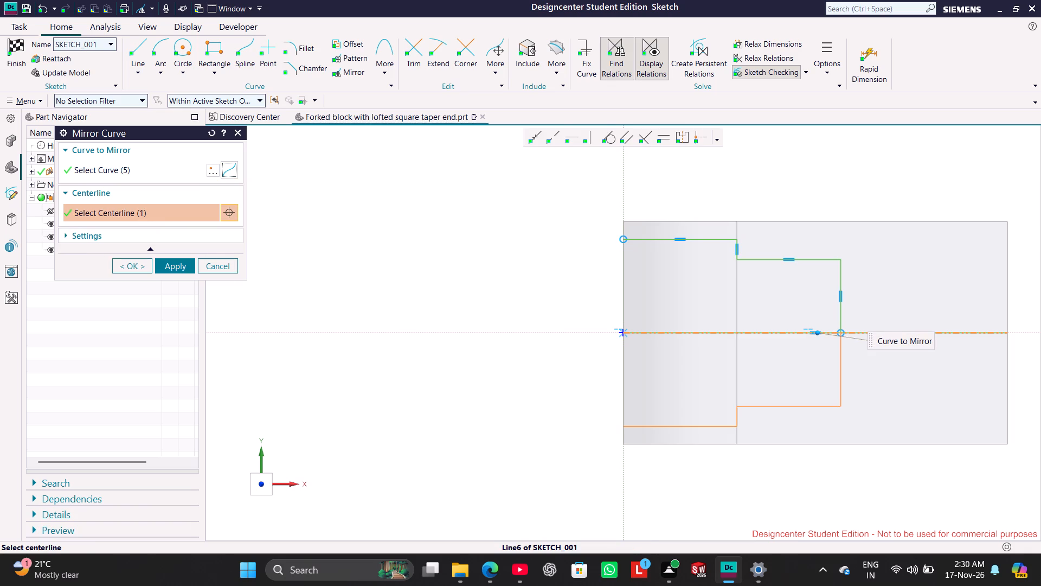
click(171, 267)
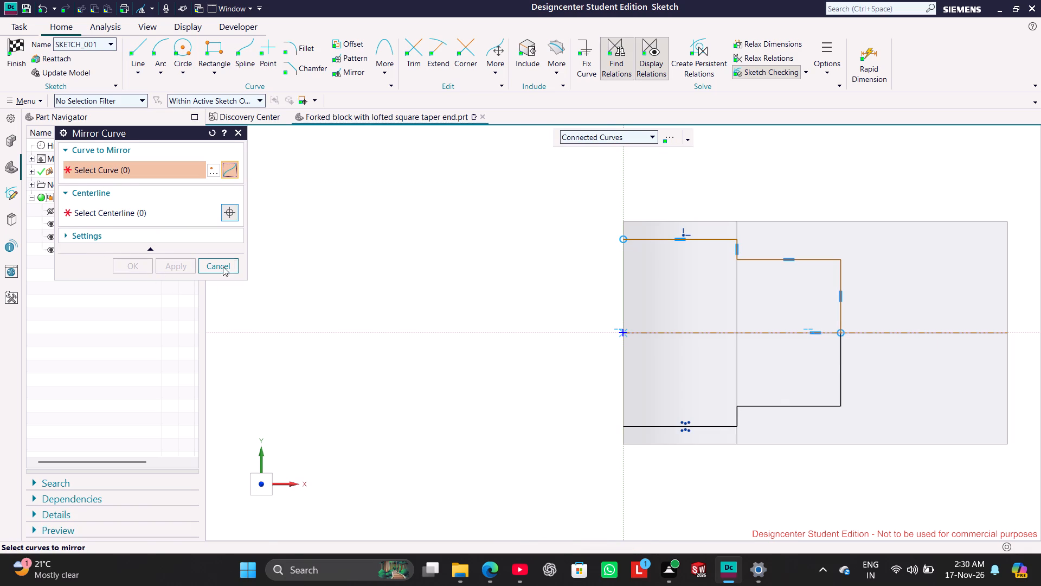
click(223, 266)
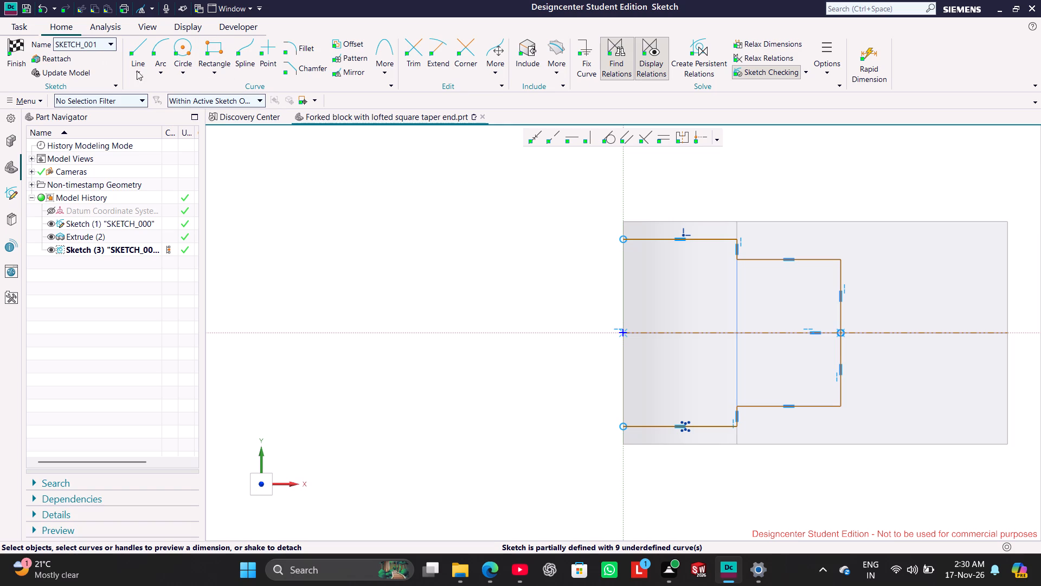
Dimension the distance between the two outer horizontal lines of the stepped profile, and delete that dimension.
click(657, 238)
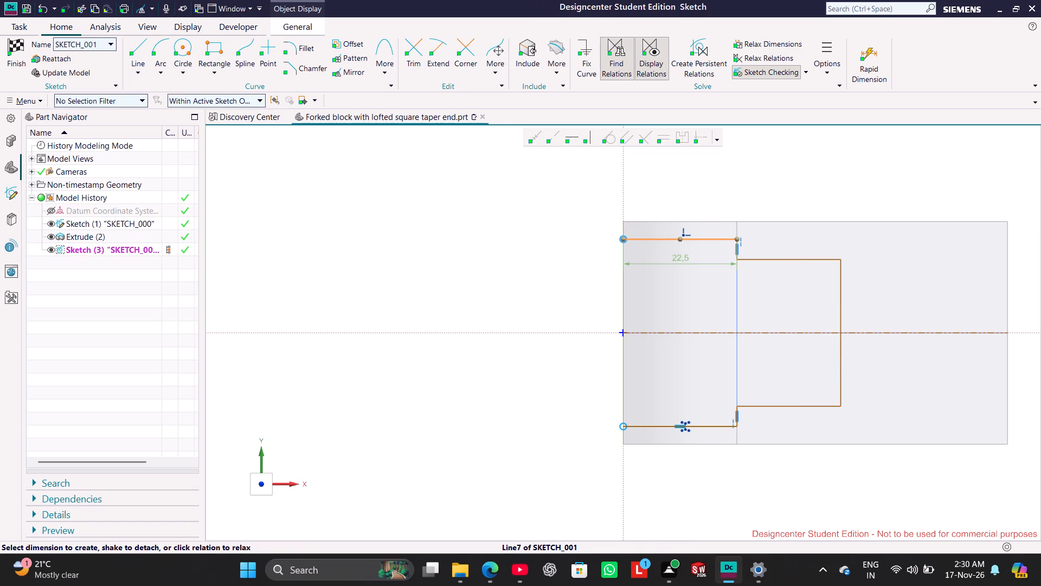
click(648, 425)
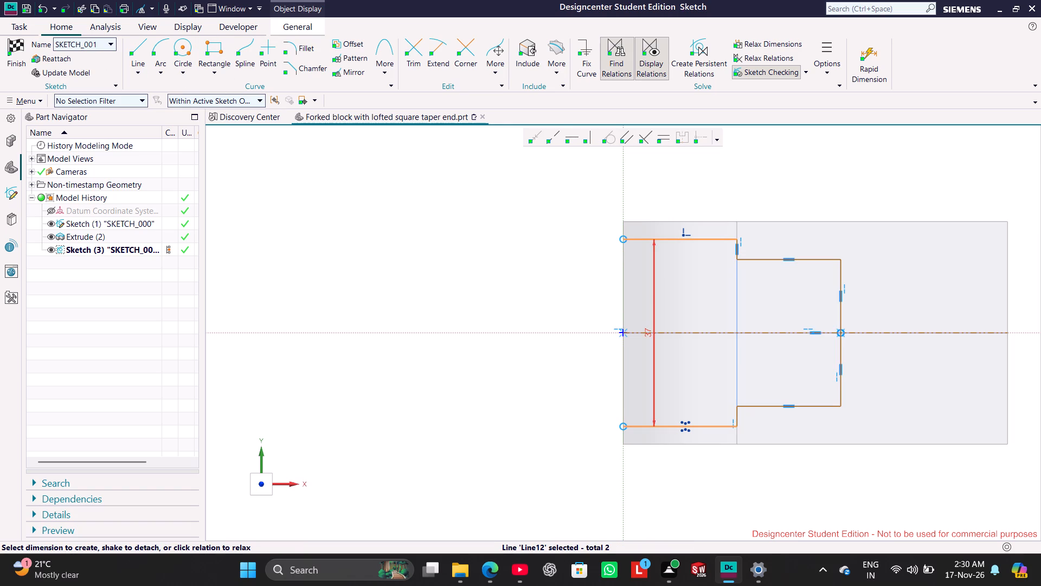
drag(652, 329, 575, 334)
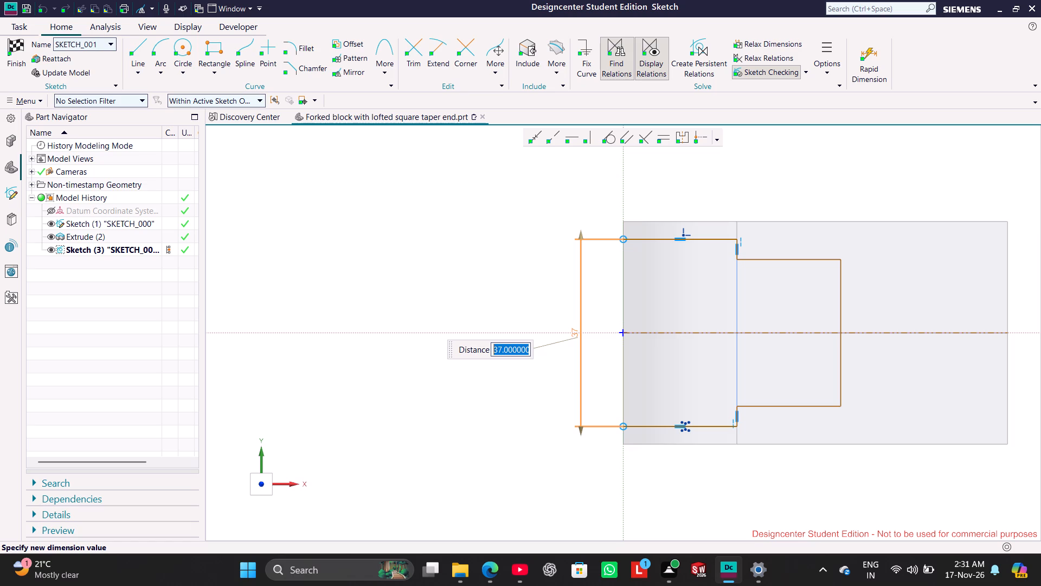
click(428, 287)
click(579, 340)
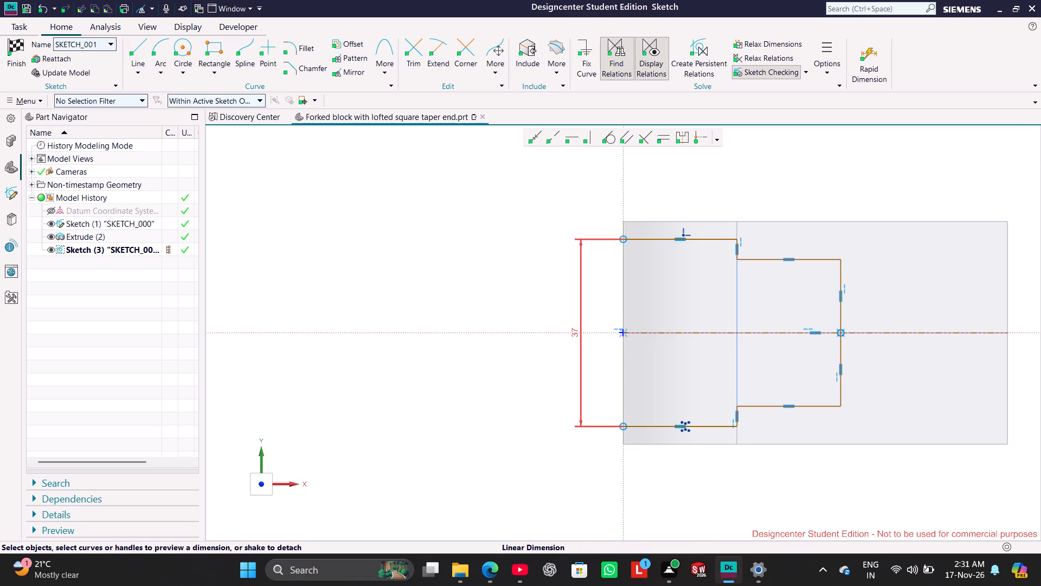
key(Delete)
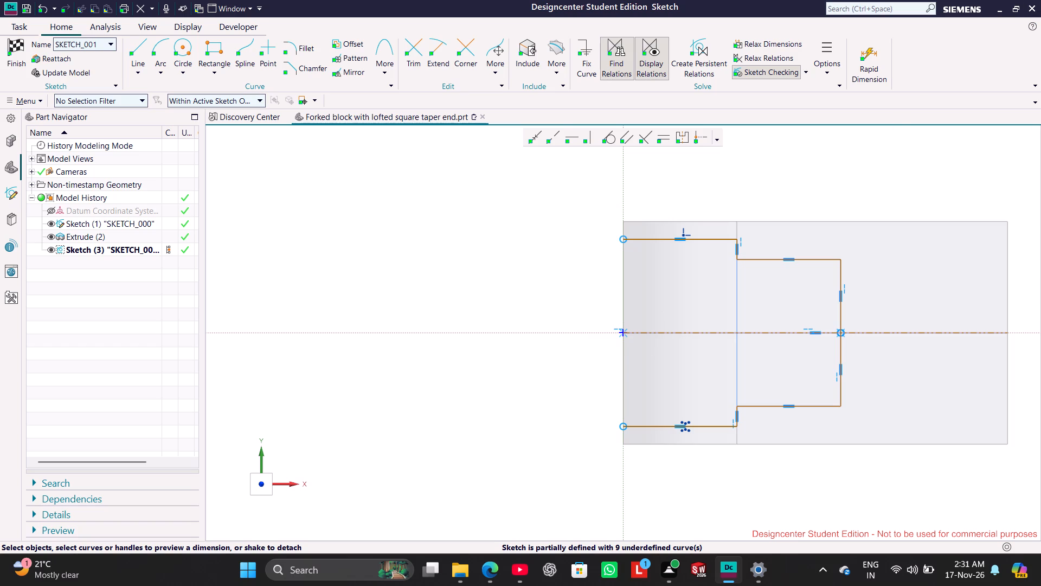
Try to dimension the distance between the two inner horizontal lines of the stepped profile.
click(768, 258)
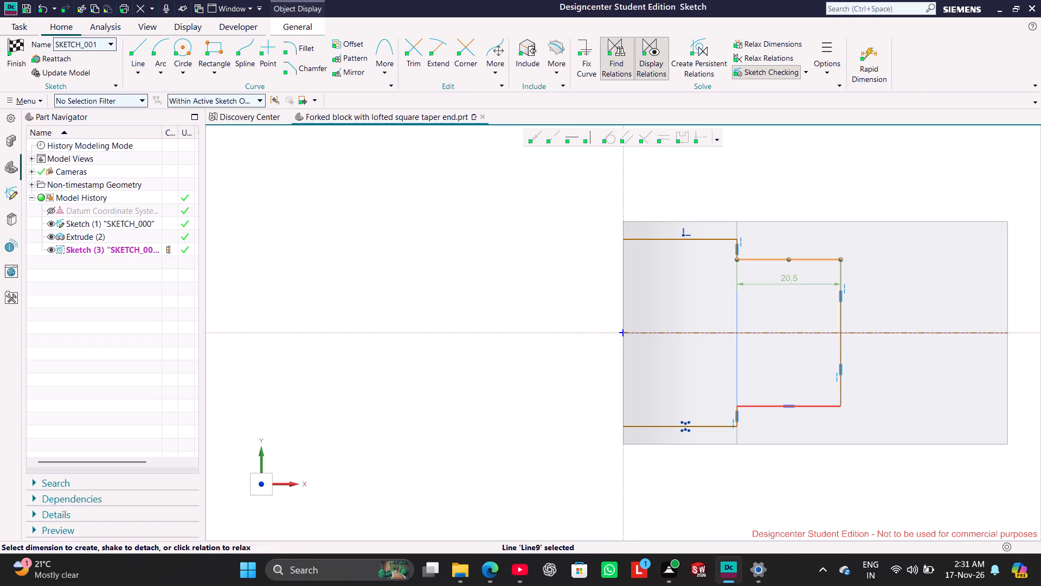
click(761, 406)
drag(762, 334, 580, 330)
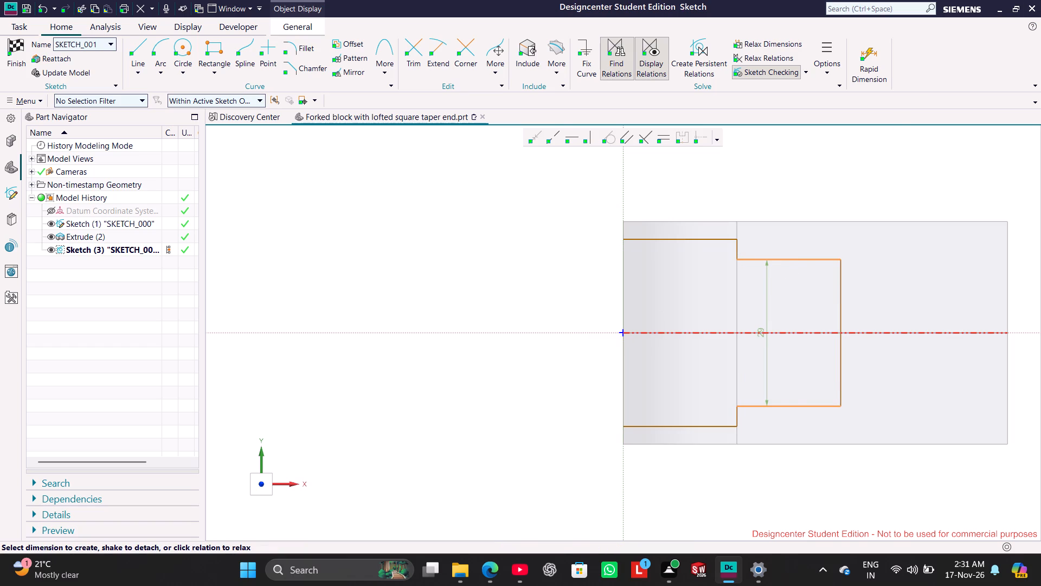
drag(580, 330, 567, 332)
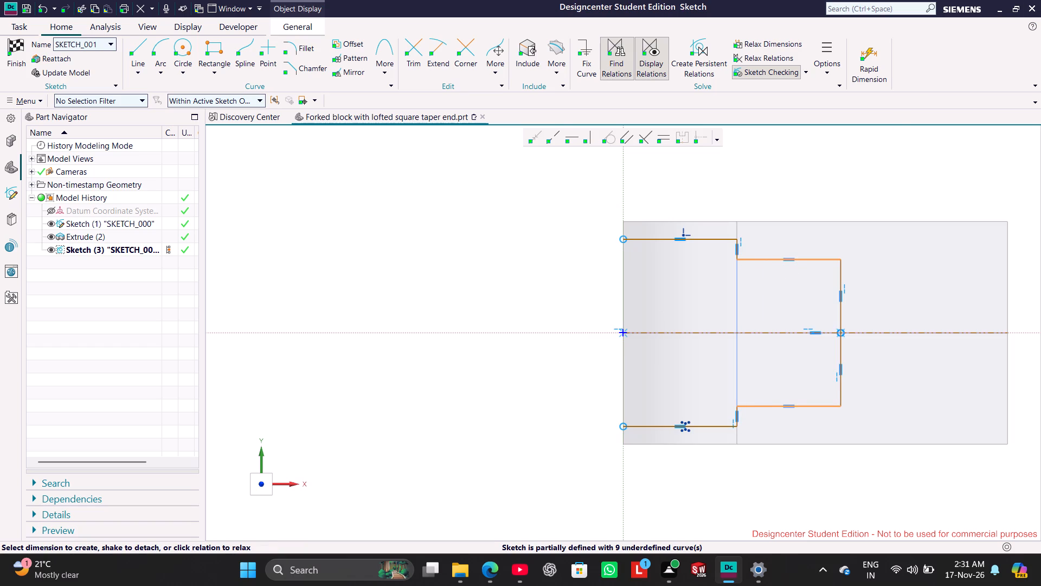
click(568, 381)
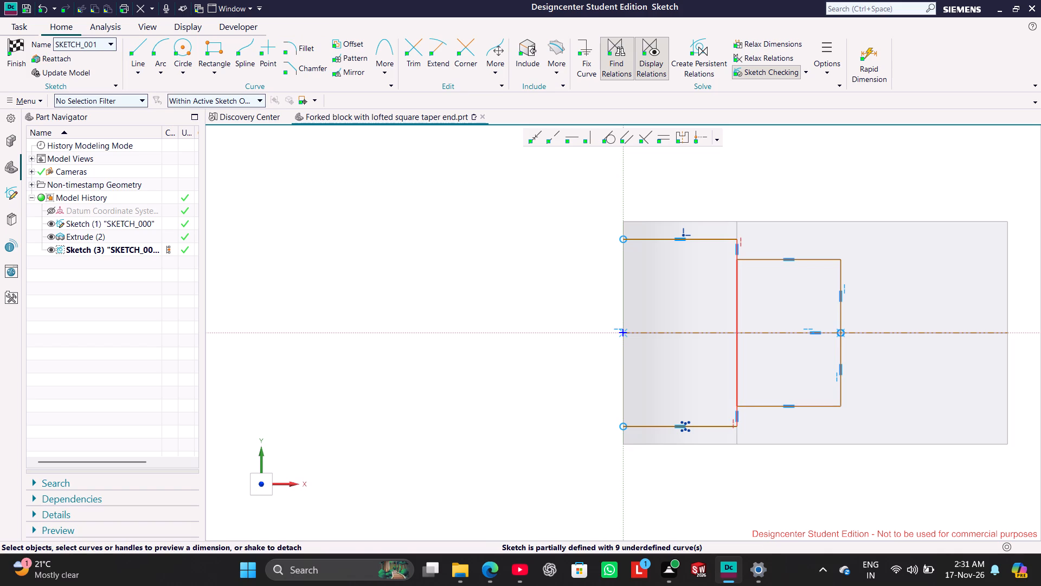
Make the collinear relation between the profile's two short vertical step lines persistent.
drag(739, 379, 553, 365)
click(516, 384)
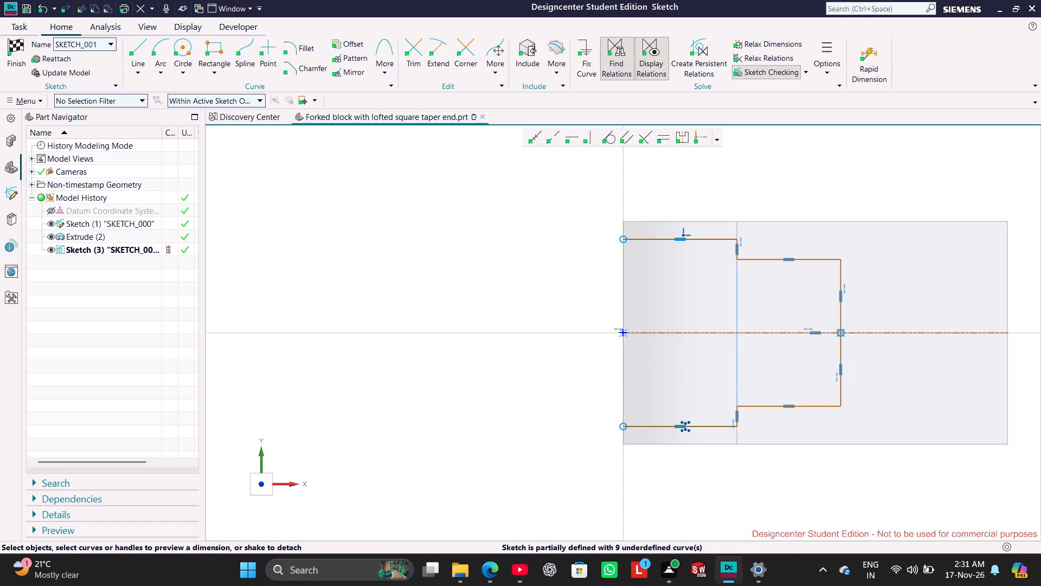
double_click(738, 283)
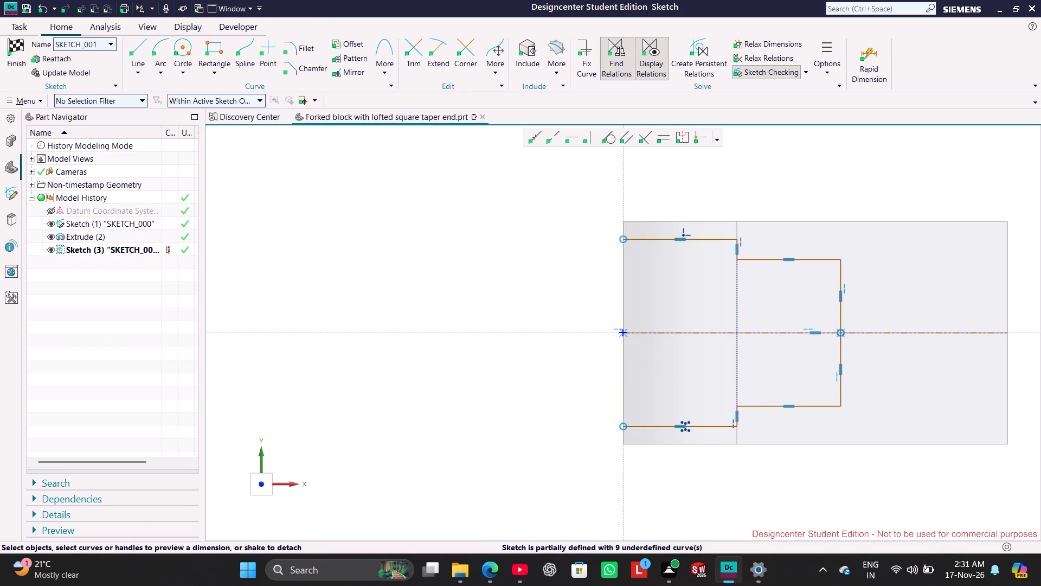
Dimension the distance between the two inner horizontal lines as 22 mm, scale the entire sketch, and place the dimension outside the block's rounded end.
click(465, 257)
click(751, 404)
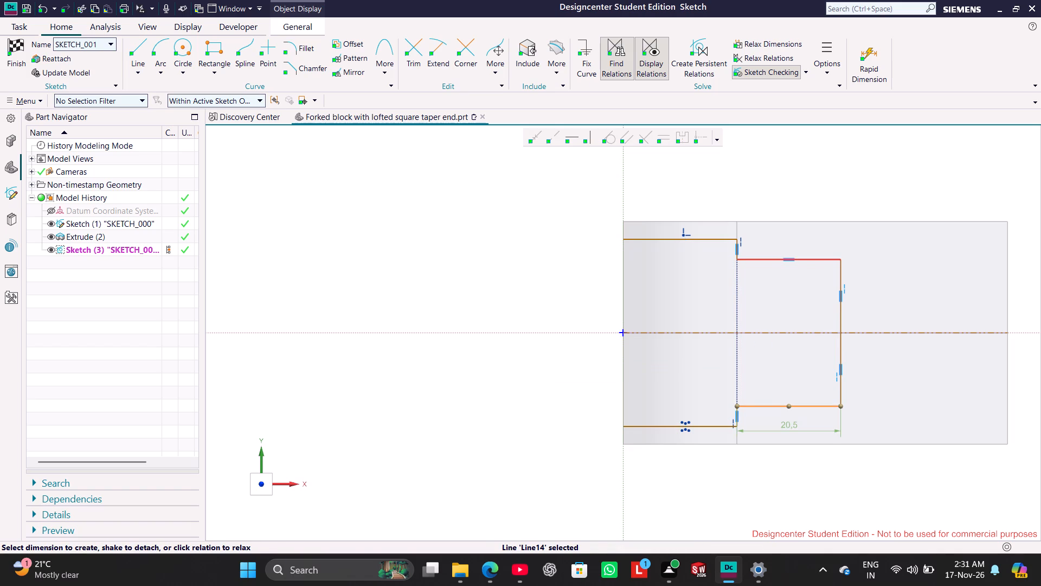
click(763, 259)
drag(768, 346, 725, 346)
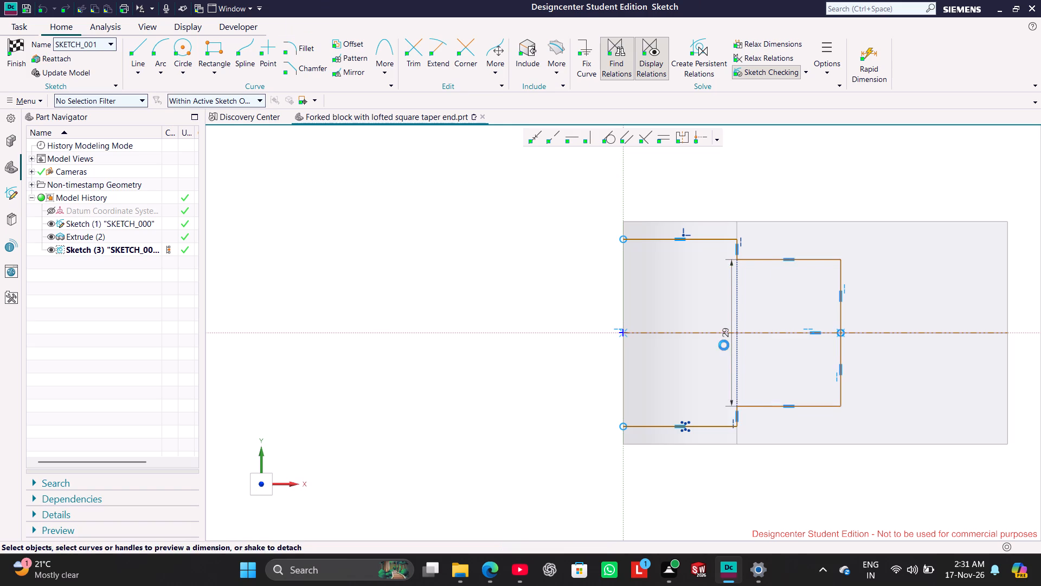
drag(725, 330, 567, 337)
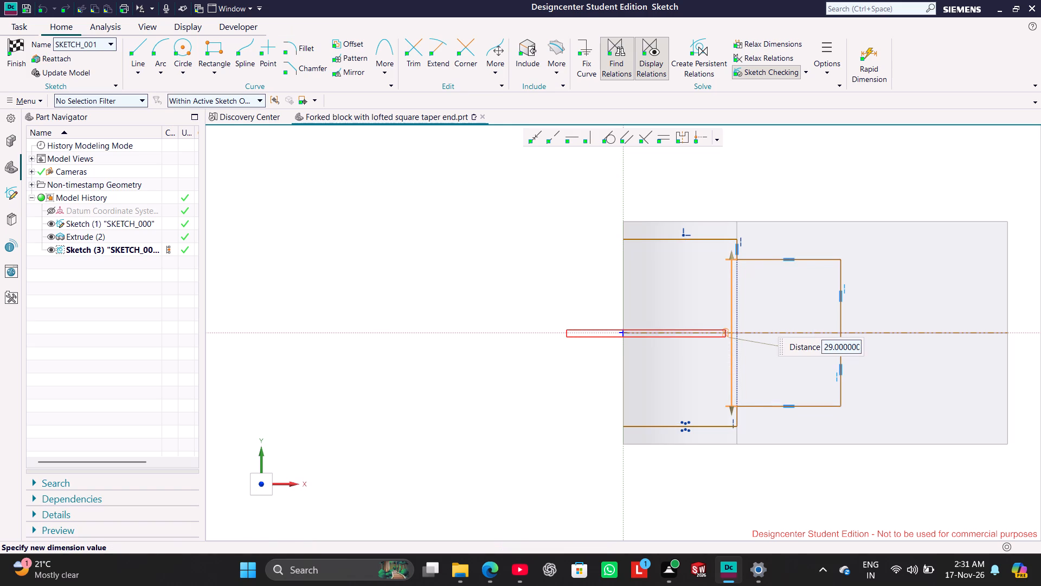
drag(567, 337, 567, 338)
click(568, 367)
drag(728, 331, 728, 330)
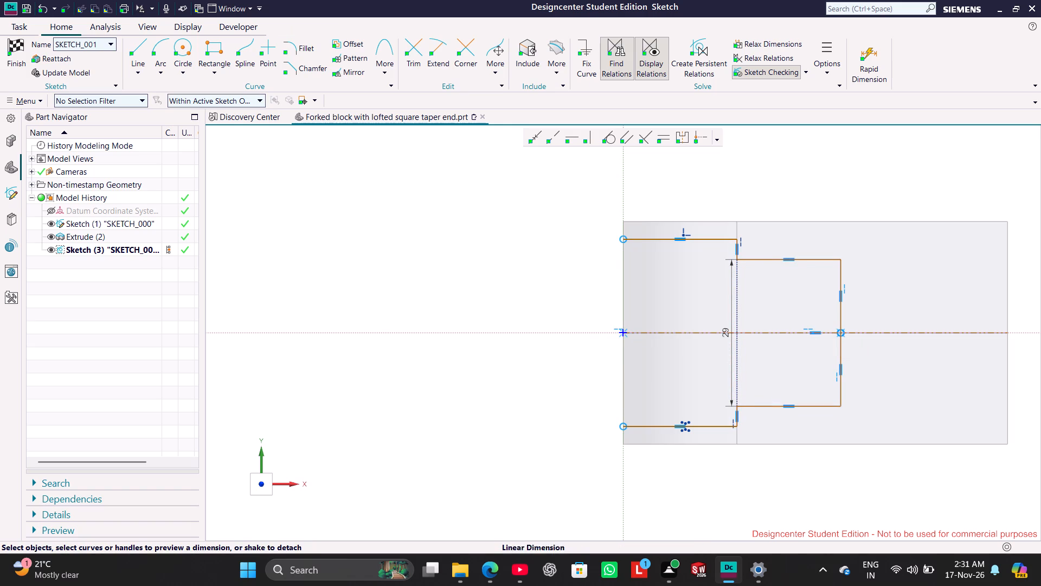
drag(728, 330, 578, 335)
double_click(579, 330)
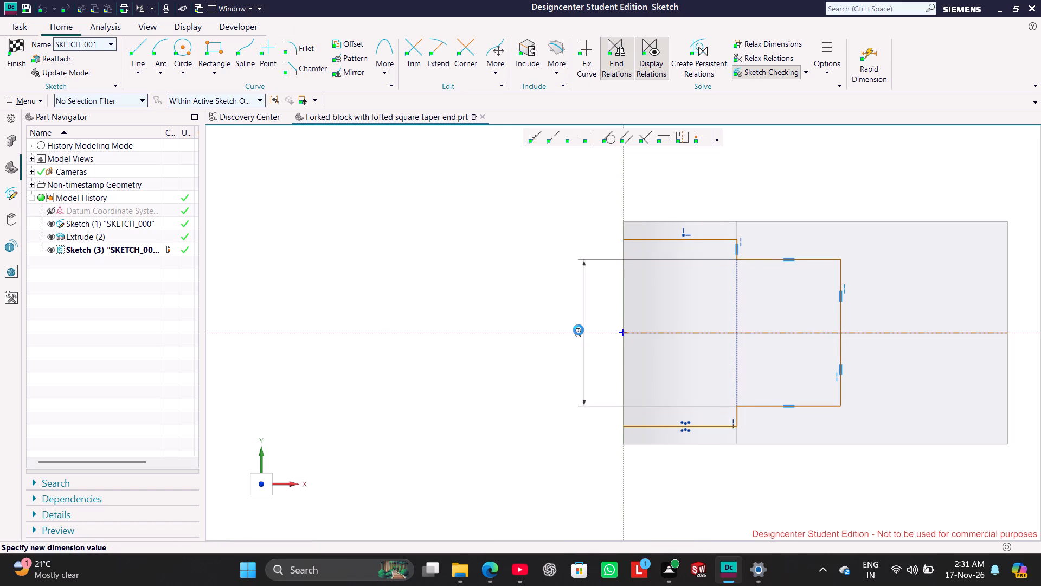
text(22)
key(Return)
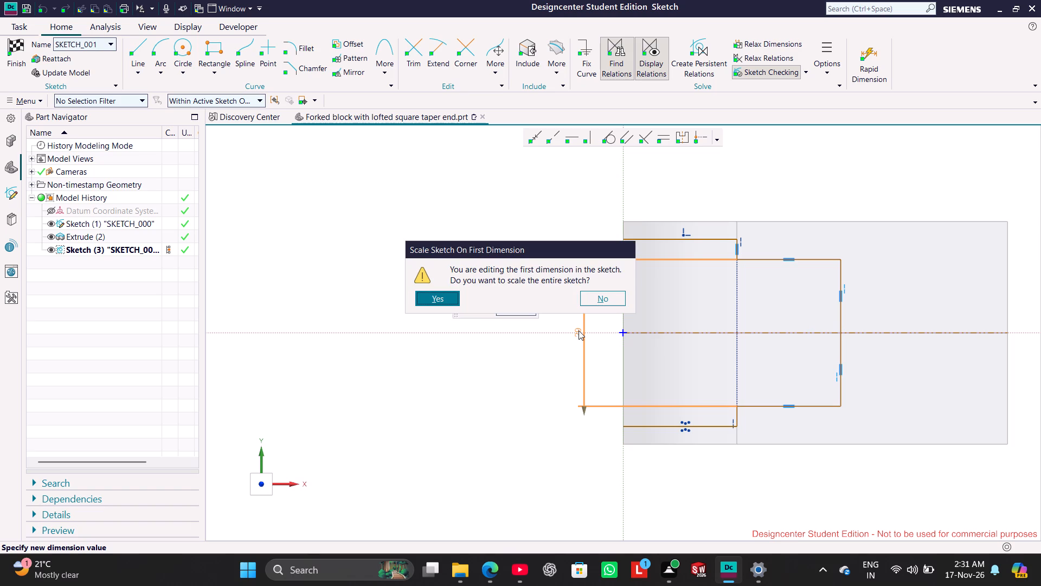
click(421, 296)
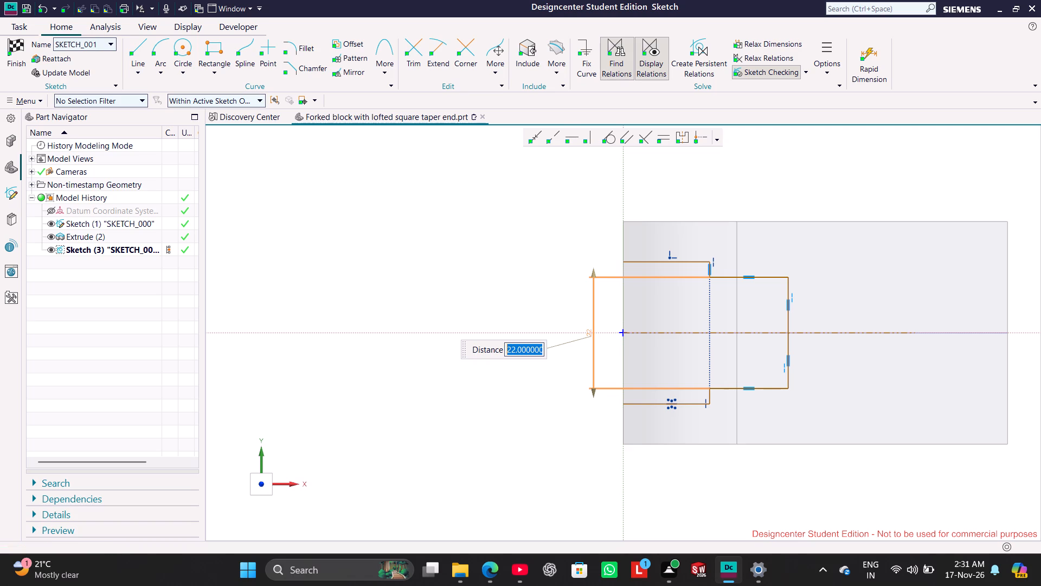
click(789, 331)
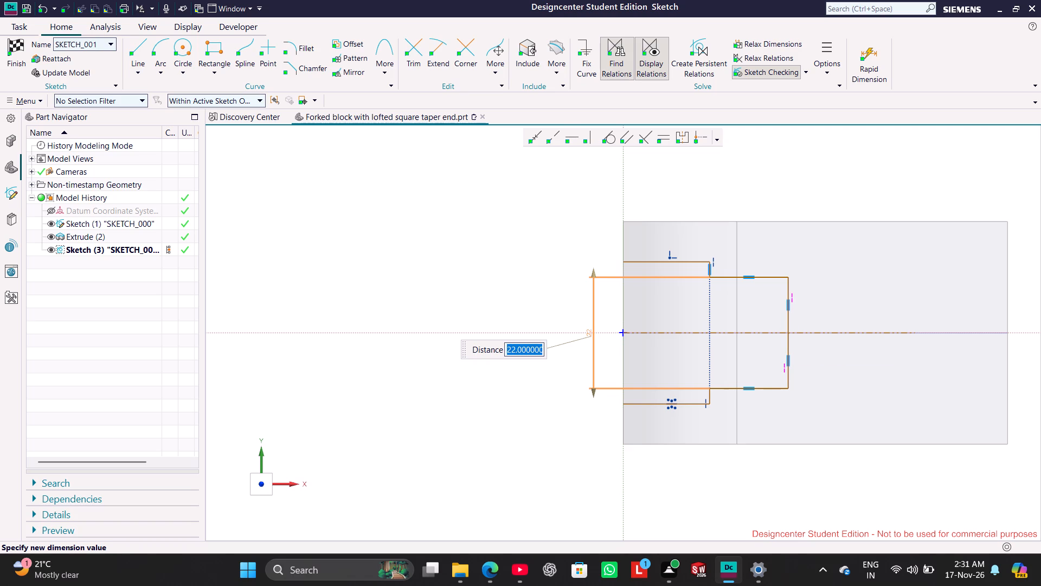
click(474, 251)
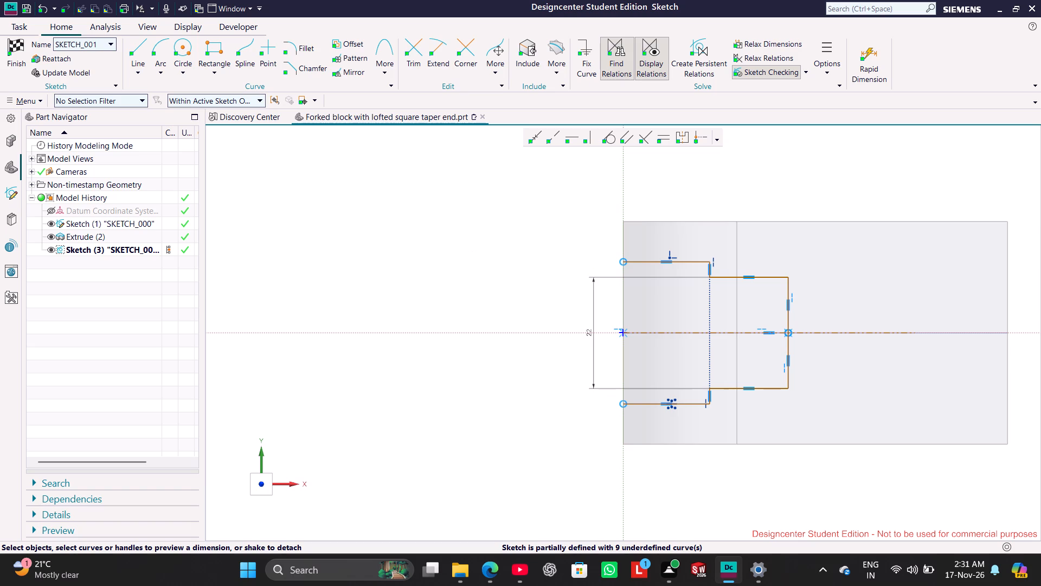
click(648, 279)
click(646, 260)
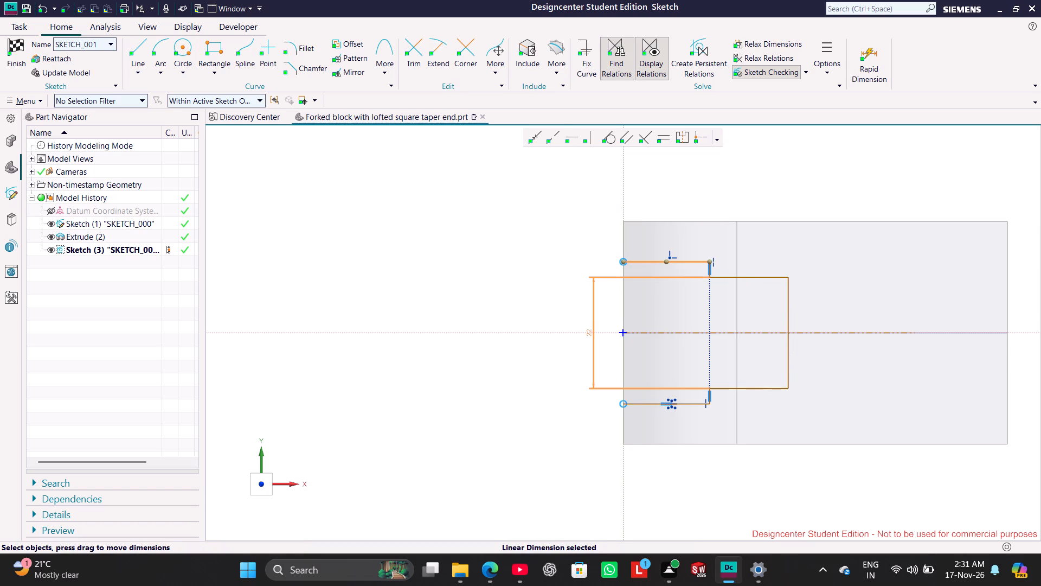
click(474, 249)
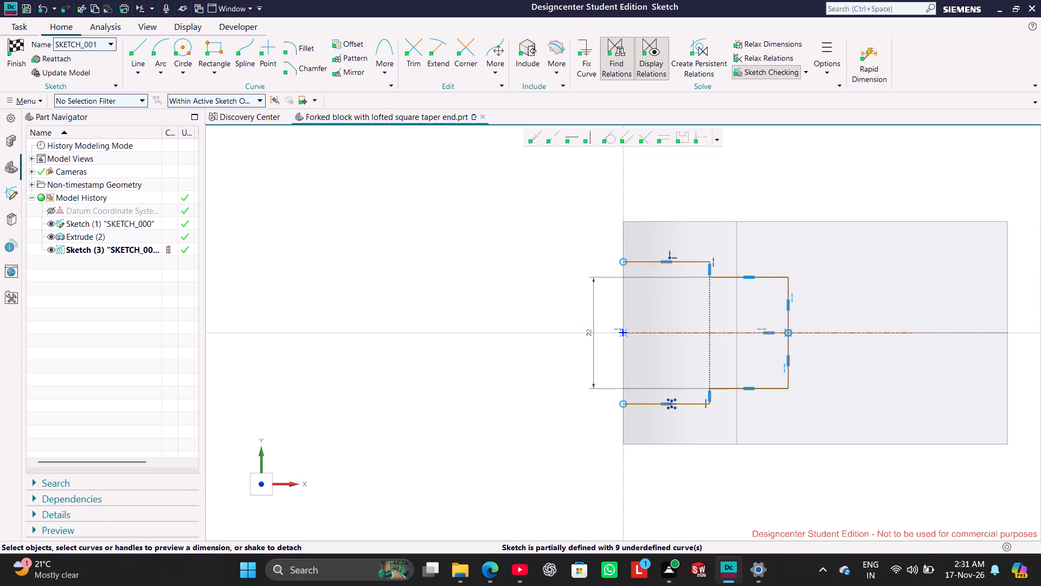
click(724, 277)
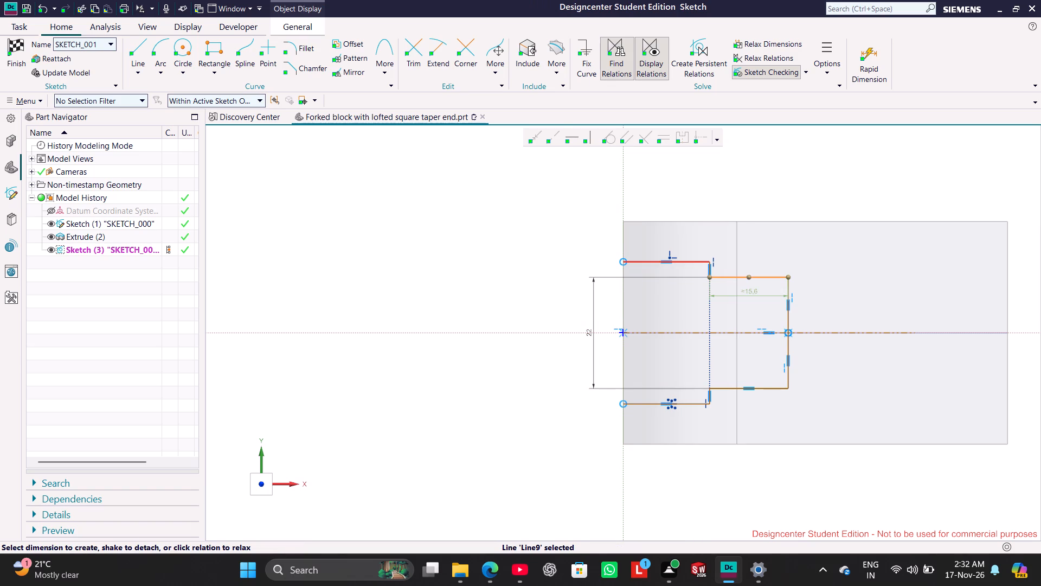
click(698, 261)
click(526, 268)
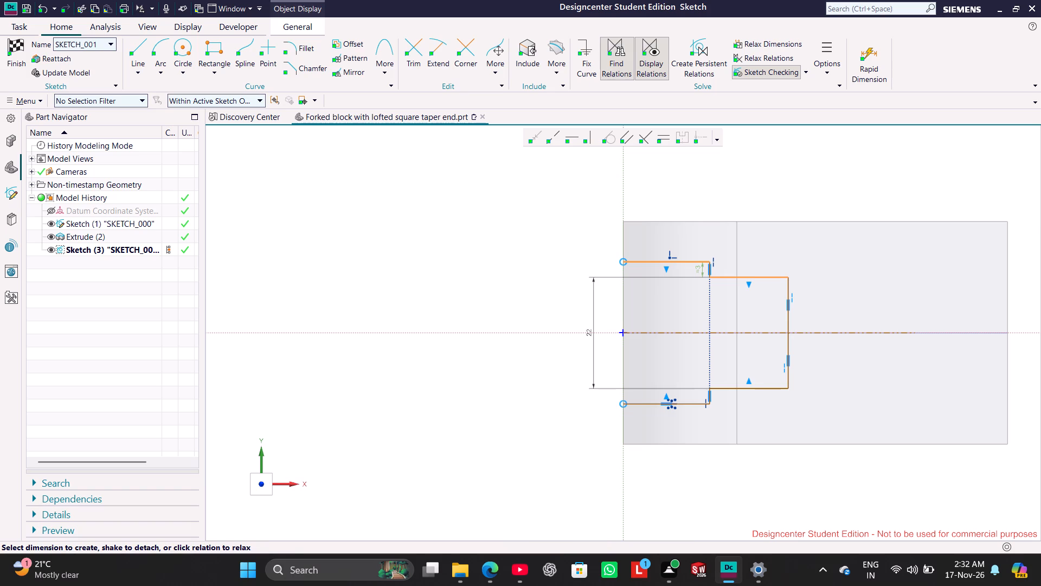
Dimension the vertical offset between the upper outer and upper inner horizontal lines as 5 mm, placed outside the block.
scroll(693, 271, up, 5)
click(778, 290)
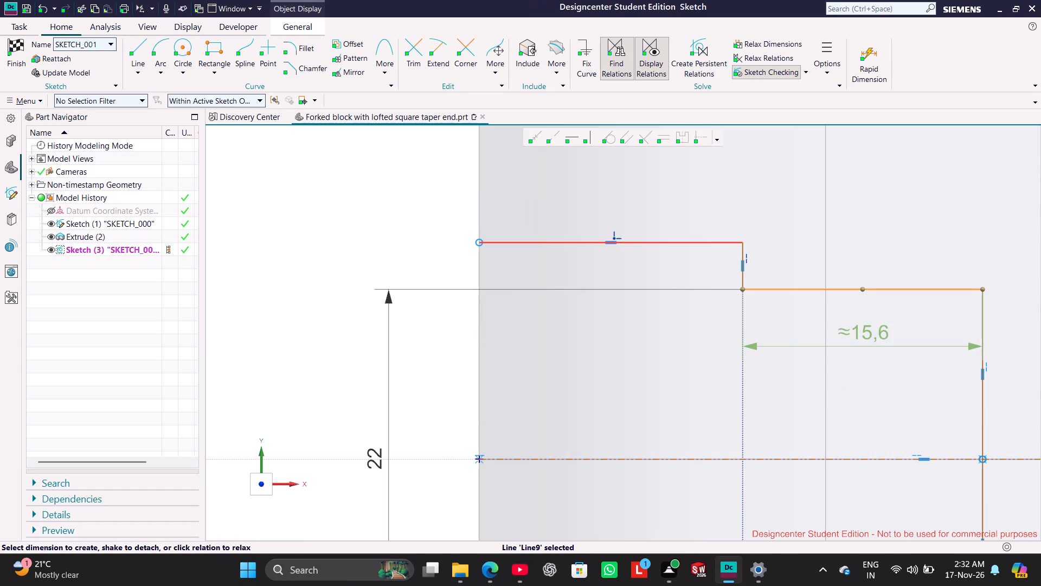
click(715, 241)
drag(723, 265, 500, 260)
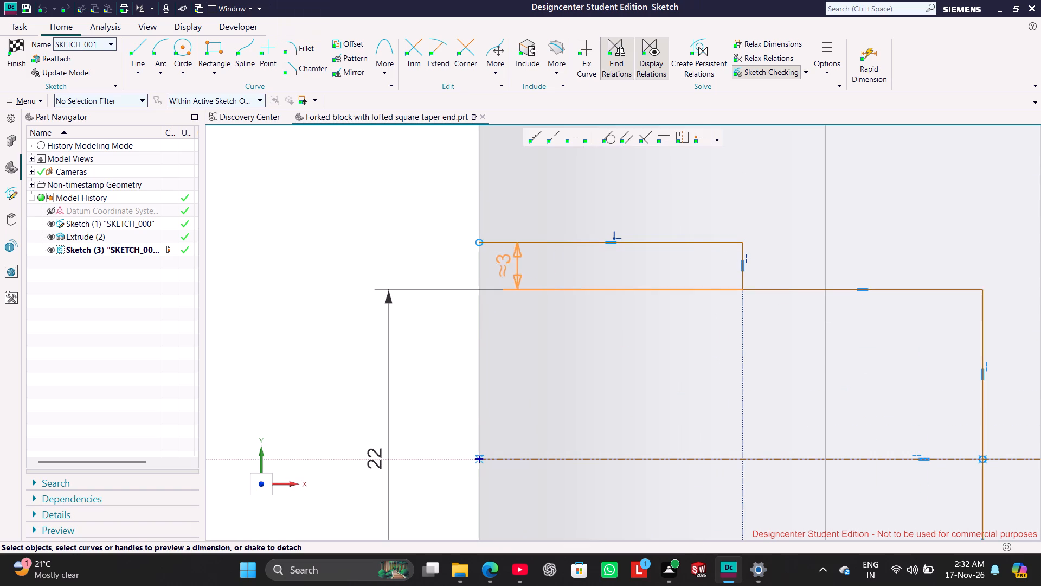
drag(500, 260, 360, 259)
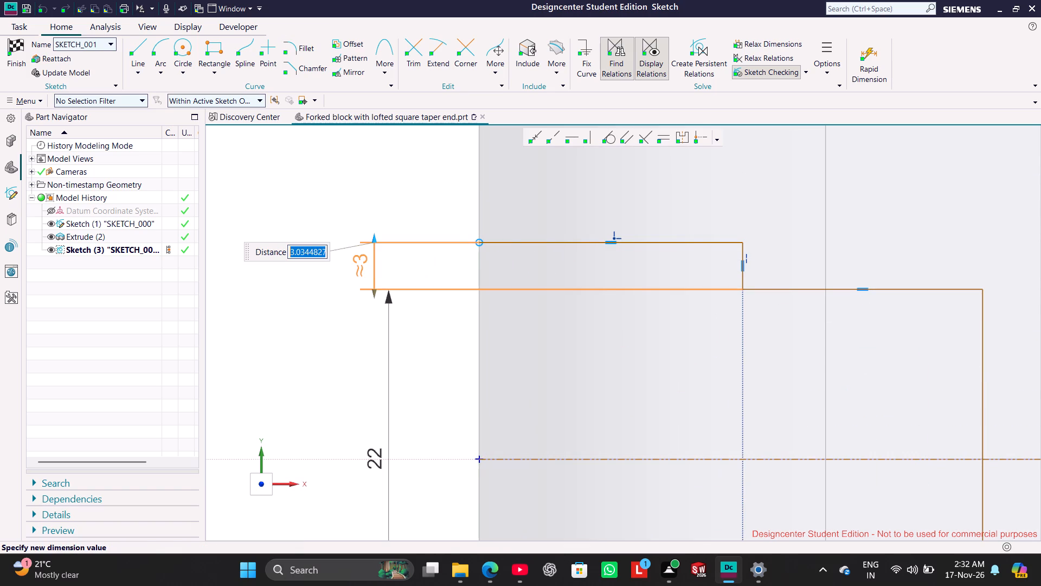
double_click(361, 264)
double_click(361, 264)
key(5)
key(Return)
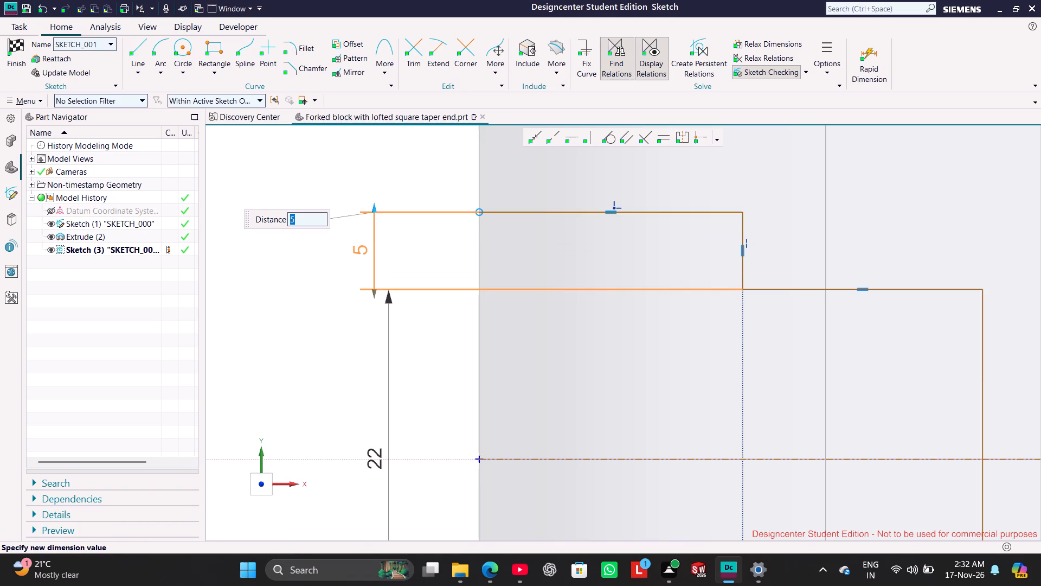
scroll(489, 388, up, 3)
scroll(596, 389, down, 7)
scroll(673, 403, down, 1)
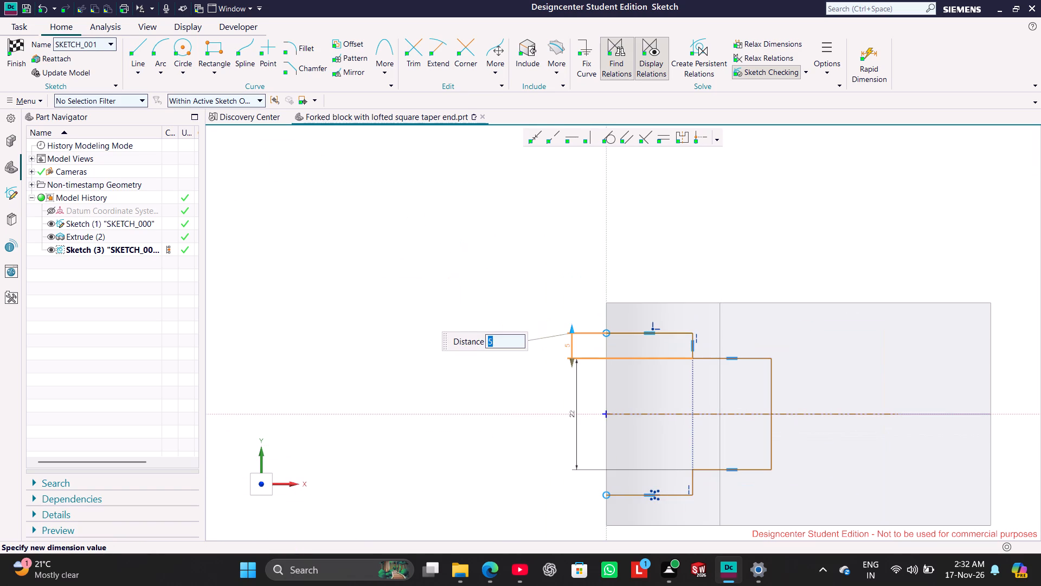
click(502, 381)
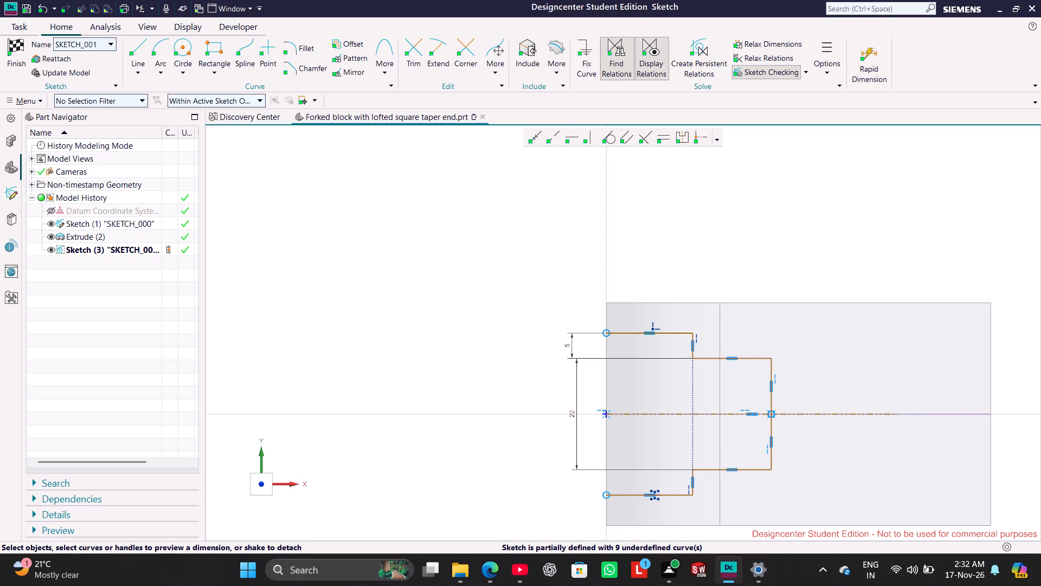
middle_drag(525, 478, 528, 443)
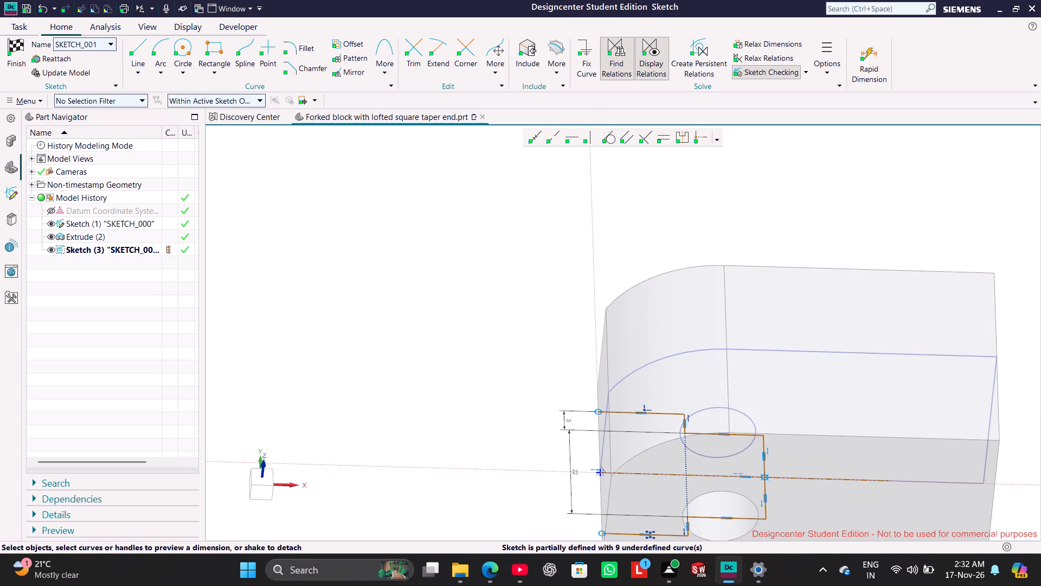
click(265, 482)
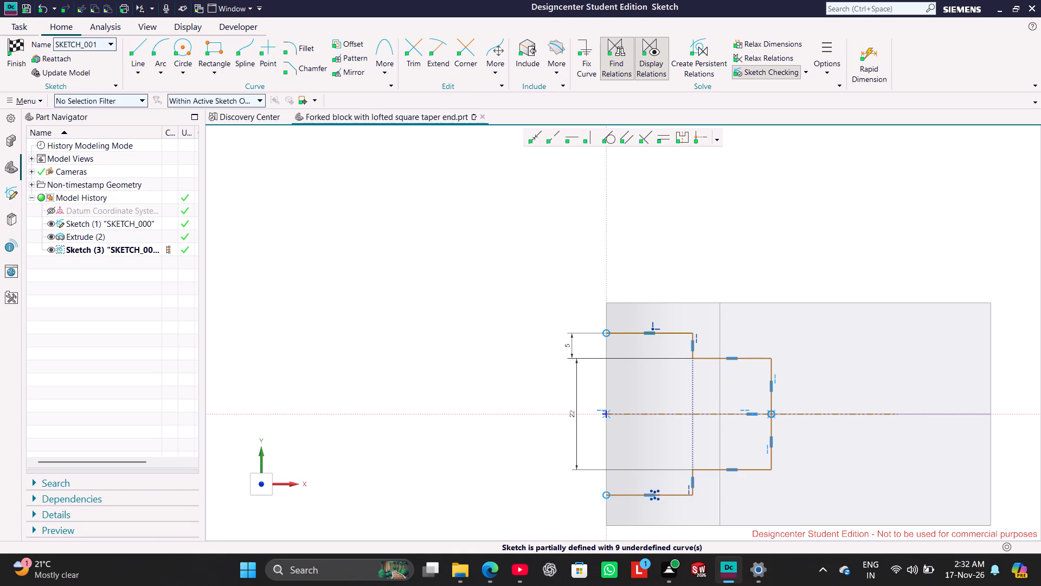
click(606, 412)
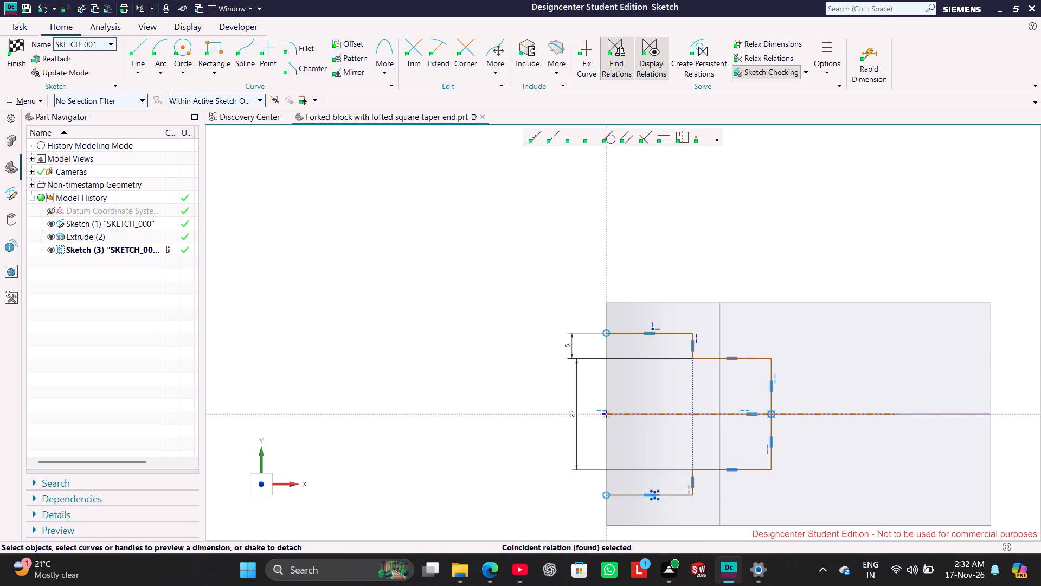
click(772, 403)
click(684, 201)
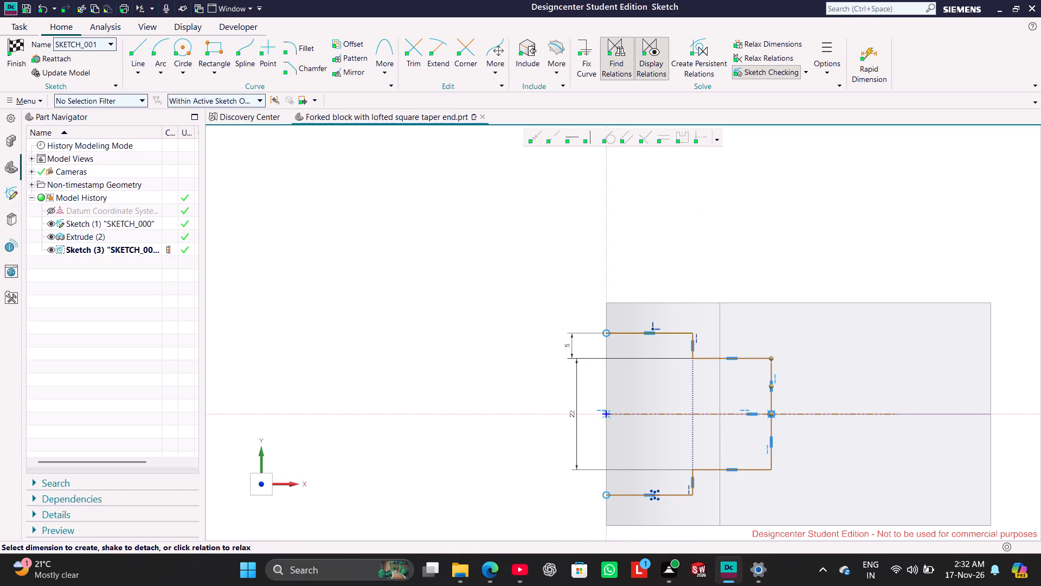
Dimension the distance from the sketch's vertical axis to the profile's far vertical line as 55 mm, placed above the block.
click(607, 391)
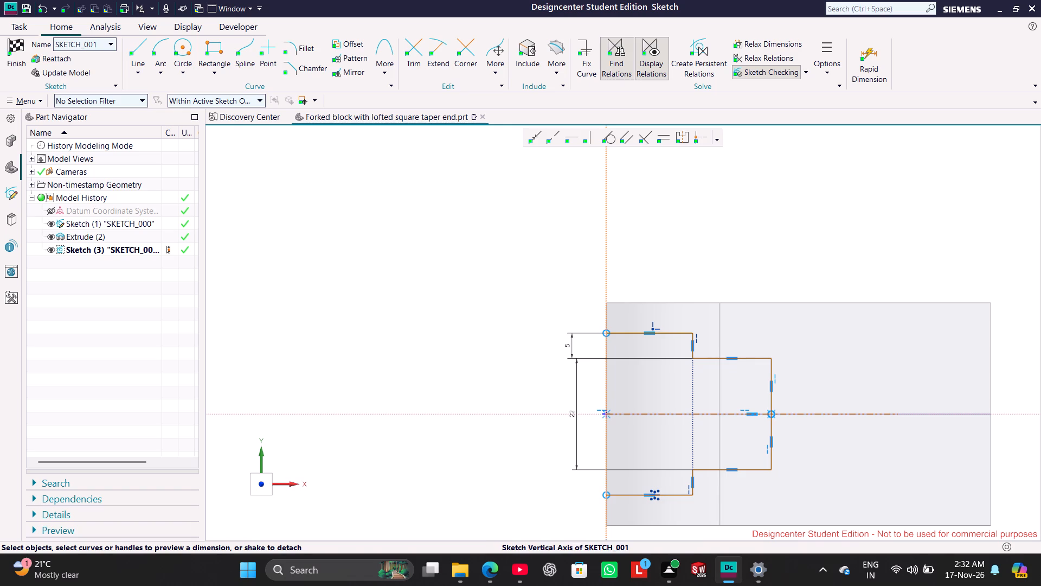
click(771, 402)
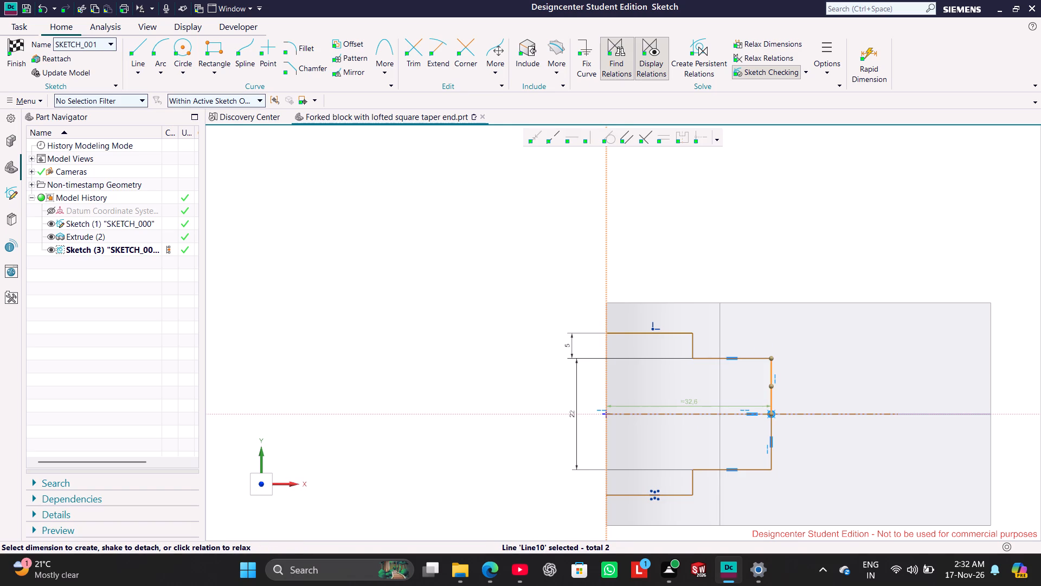
drag(696, 400, 702, 302)
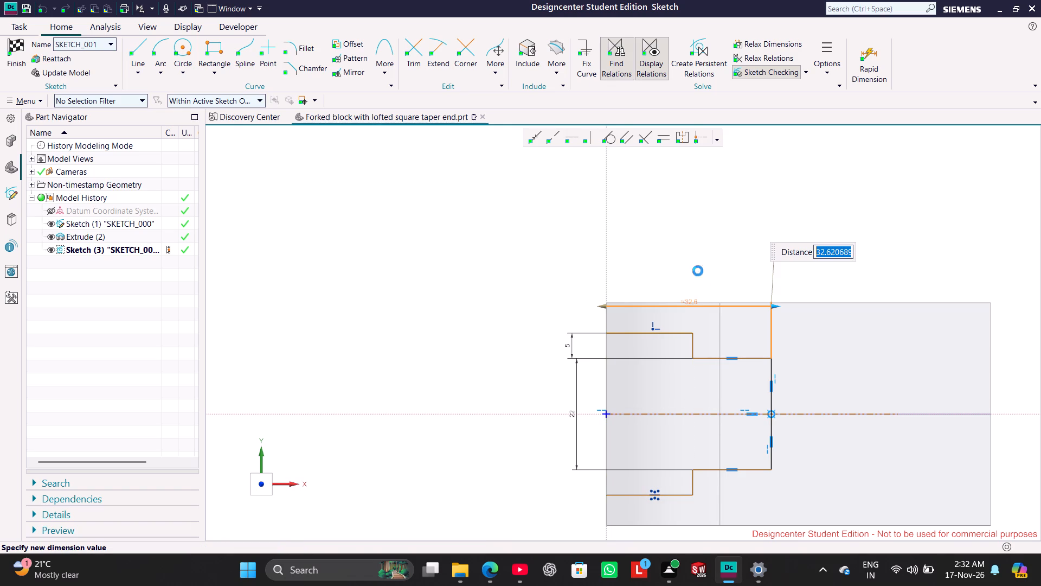
drag(692, 300, 692, 256)
click(686, 244)
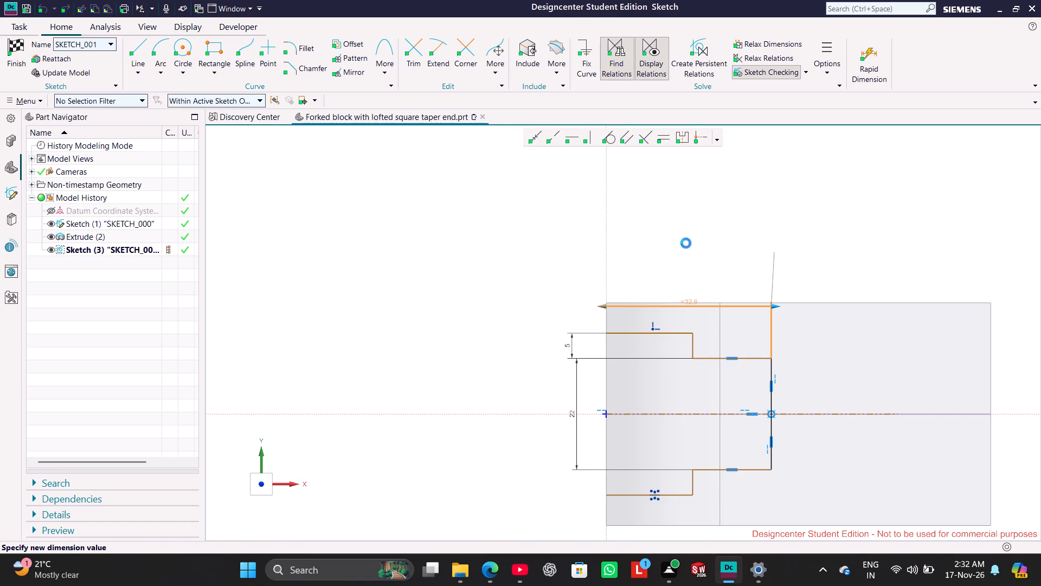
drag(691, 305, 689, 250)
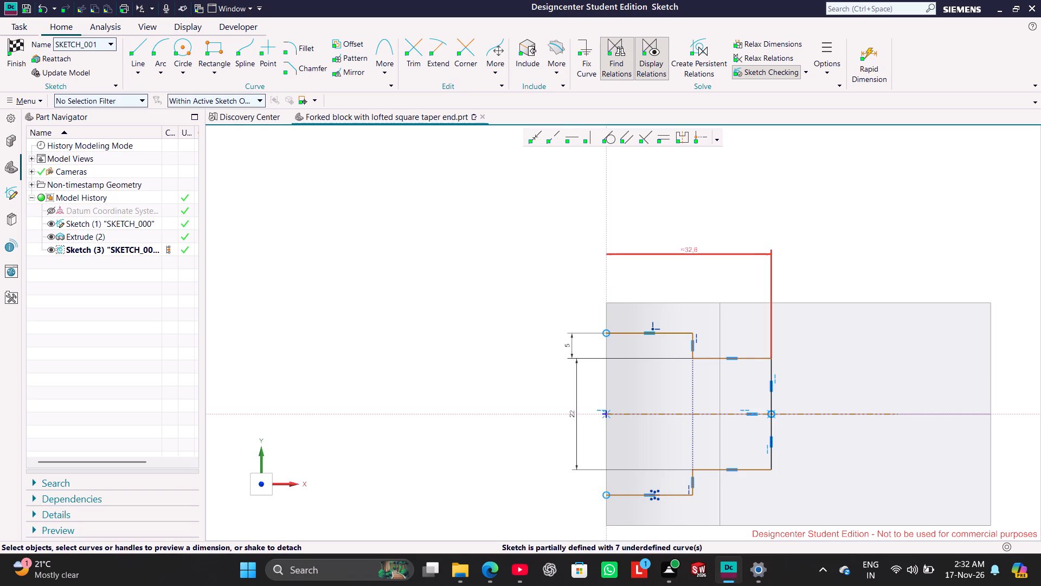
double_click(691, 246)
text(55)
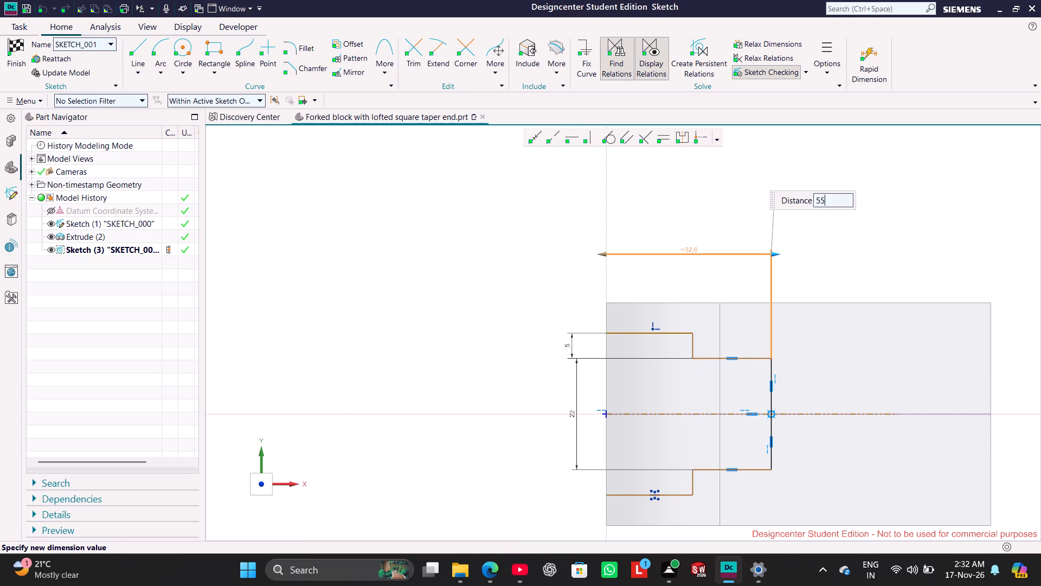
key(Return)
click(467, 283)
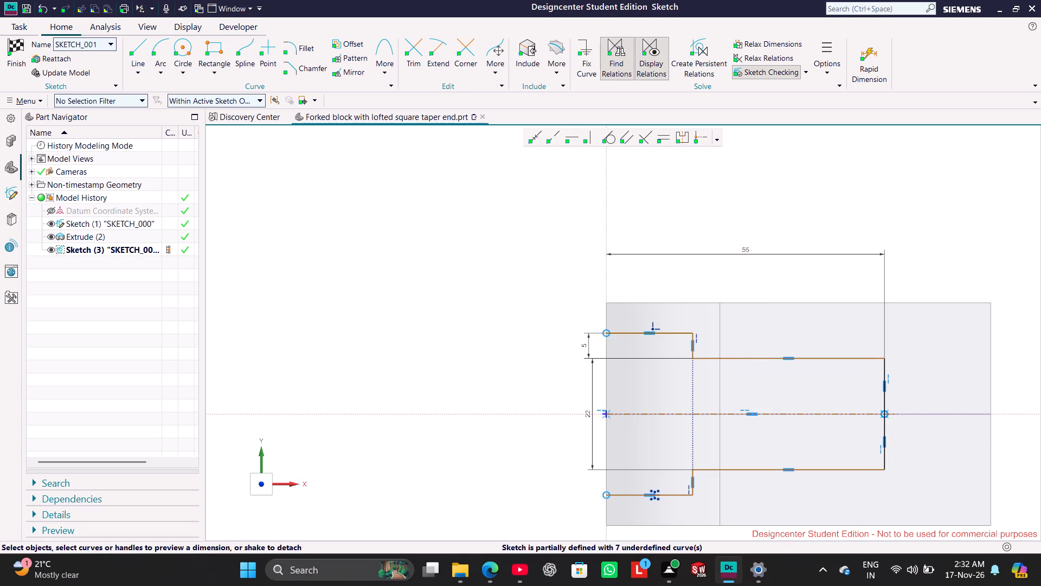
Close the stepped profile with a 32 mm vertical line joining its two open ends along the sketch's vertical axis.
click(132, 49)
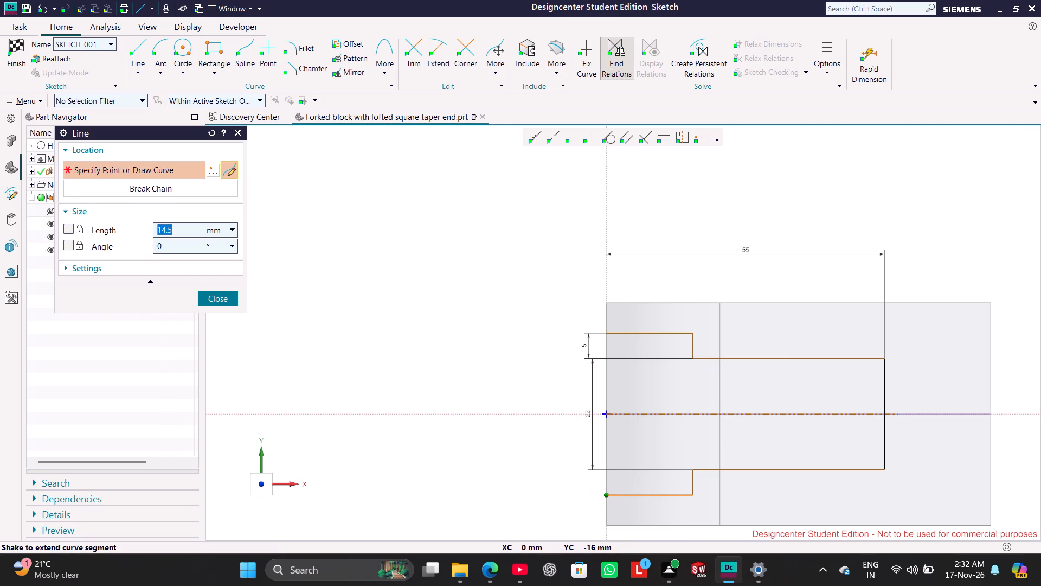
click(606, 494)
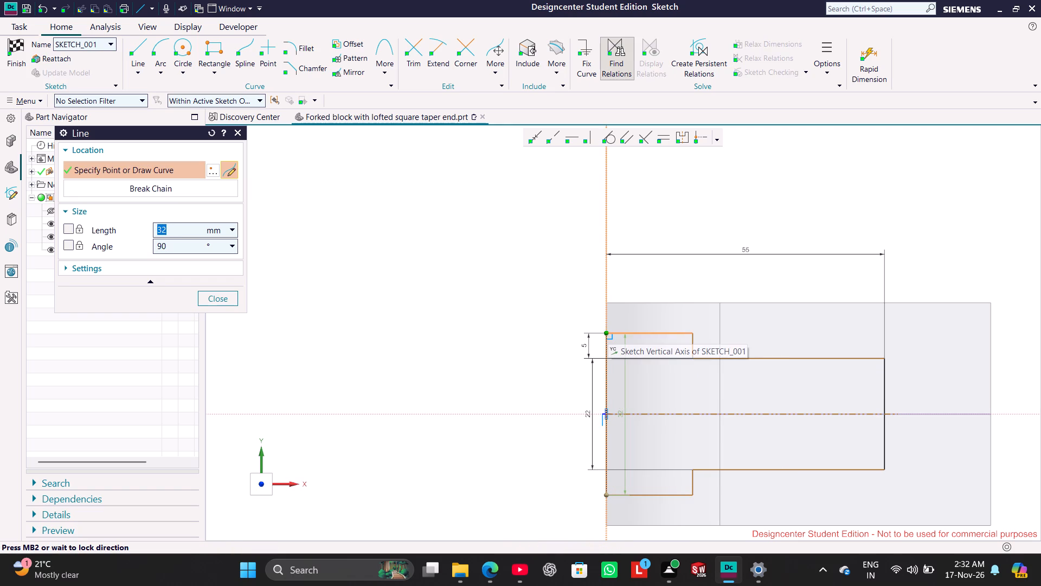
click(608, 334)
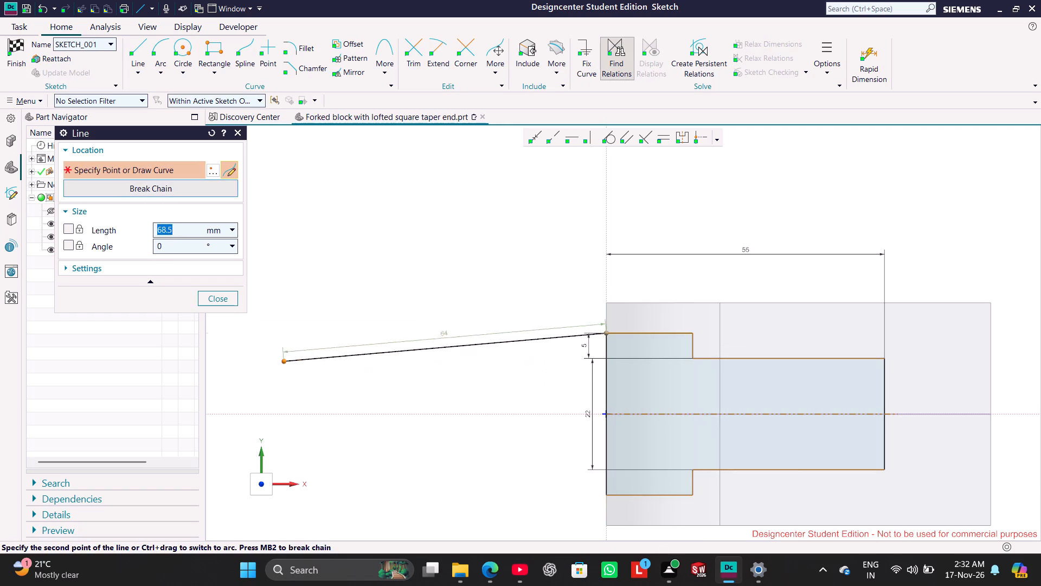
click(223, 300)
click(466, 257)
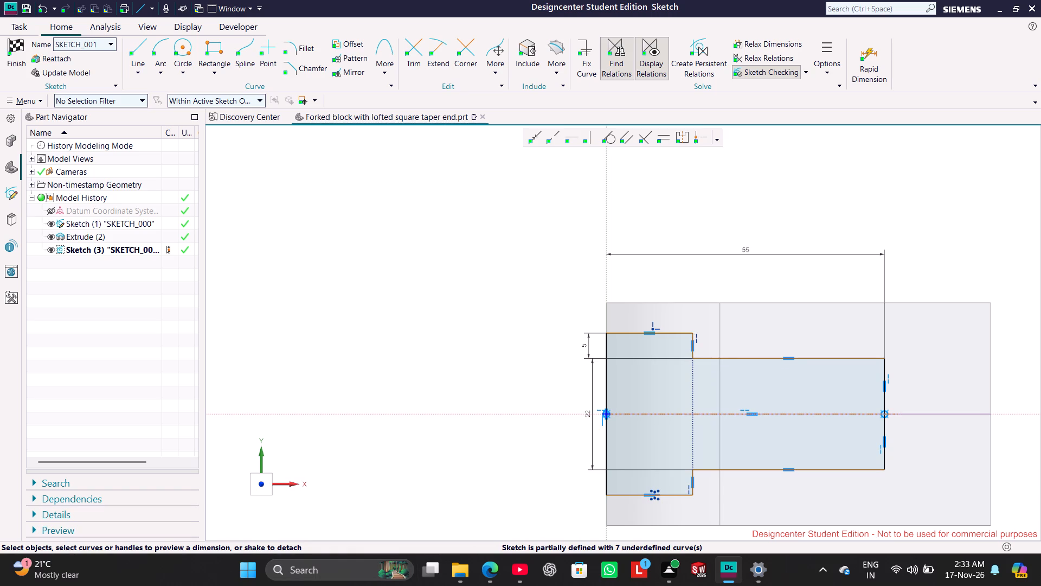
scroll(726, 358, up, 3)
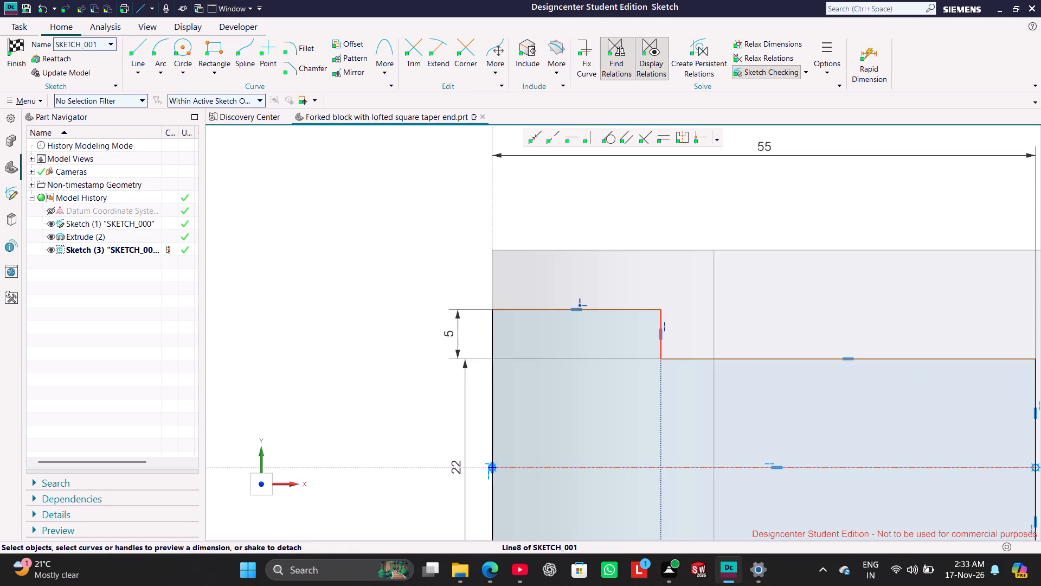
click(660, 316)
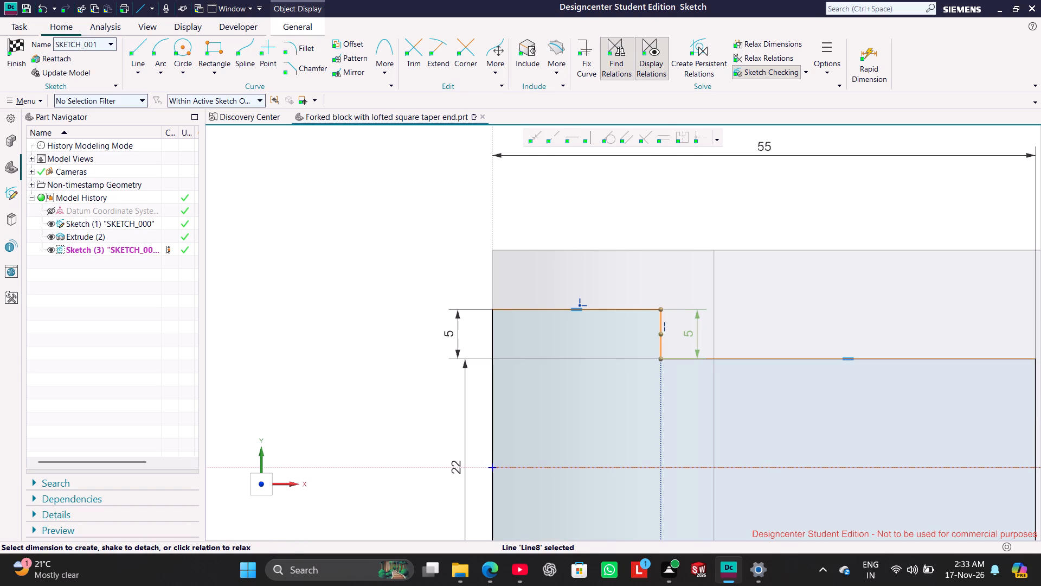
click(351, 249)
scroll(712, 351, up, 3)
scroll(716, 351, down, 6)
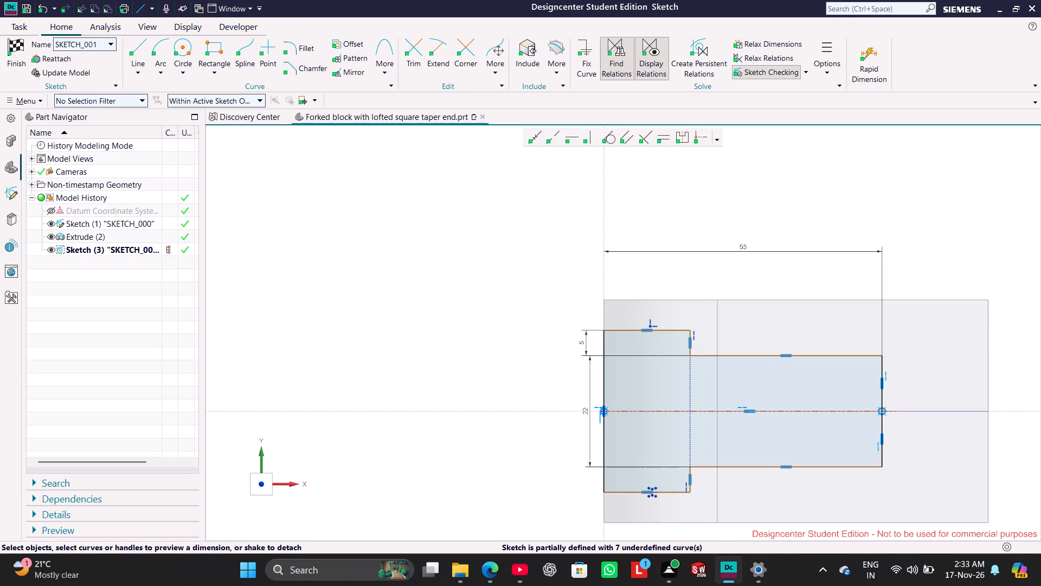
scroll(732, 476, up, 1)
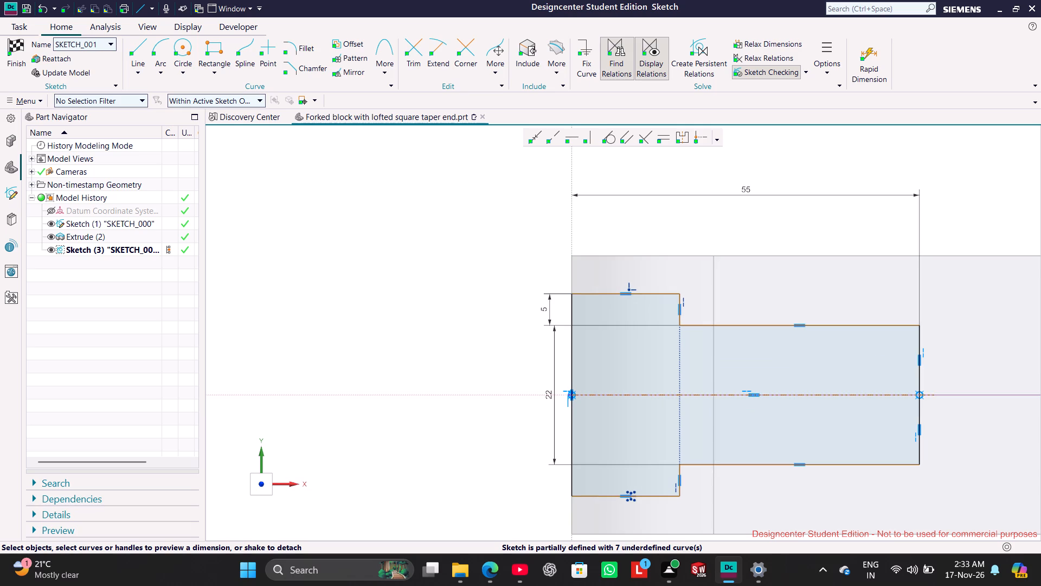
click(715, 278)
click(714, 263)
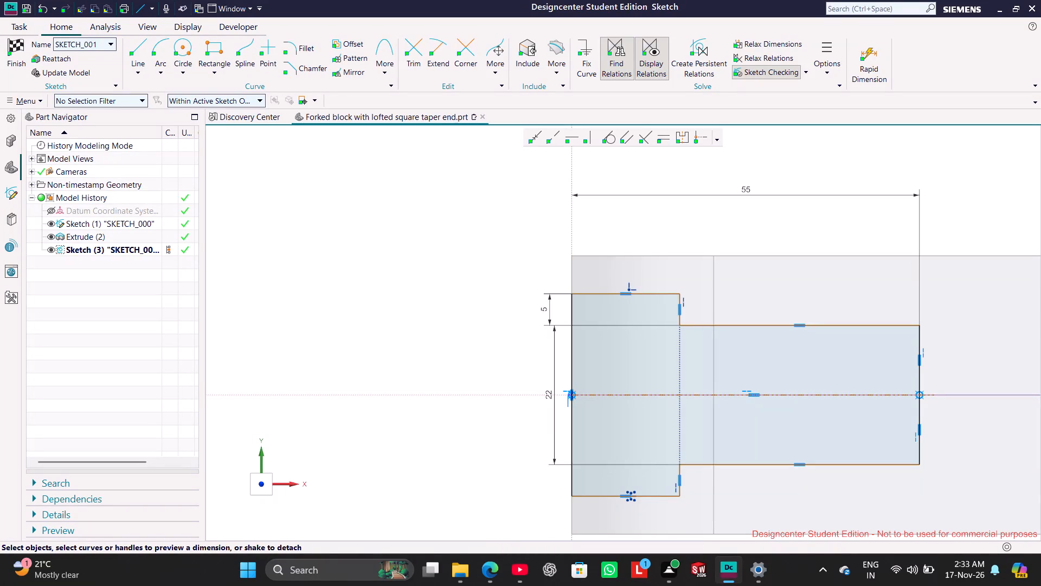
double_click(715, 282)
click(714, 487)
Hide the block's base sketch, Sketch (1) "SKETCH_000", in the model history.
click(50, 221)
click(50, 221)
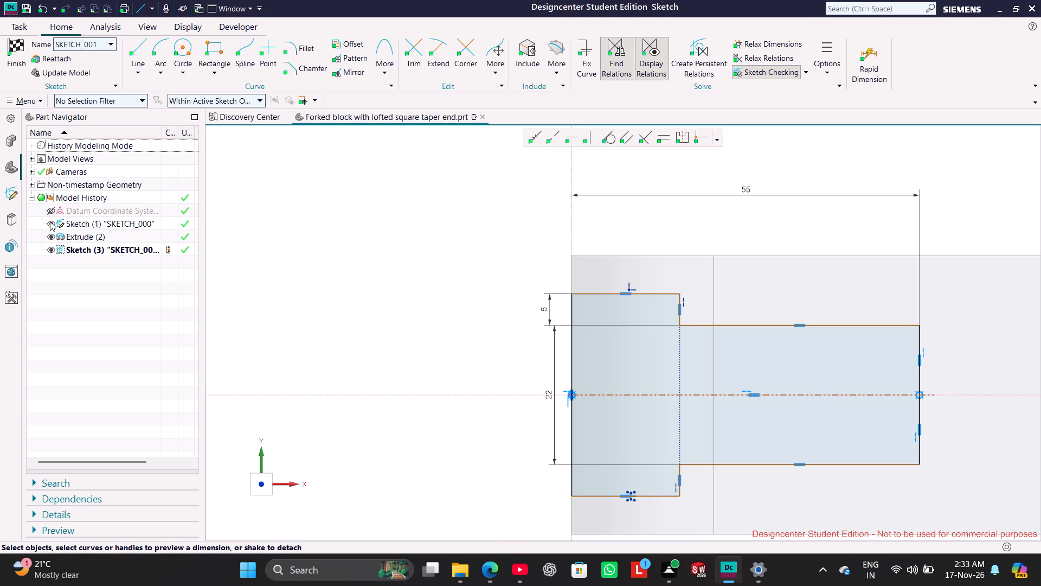
click(50, 221)
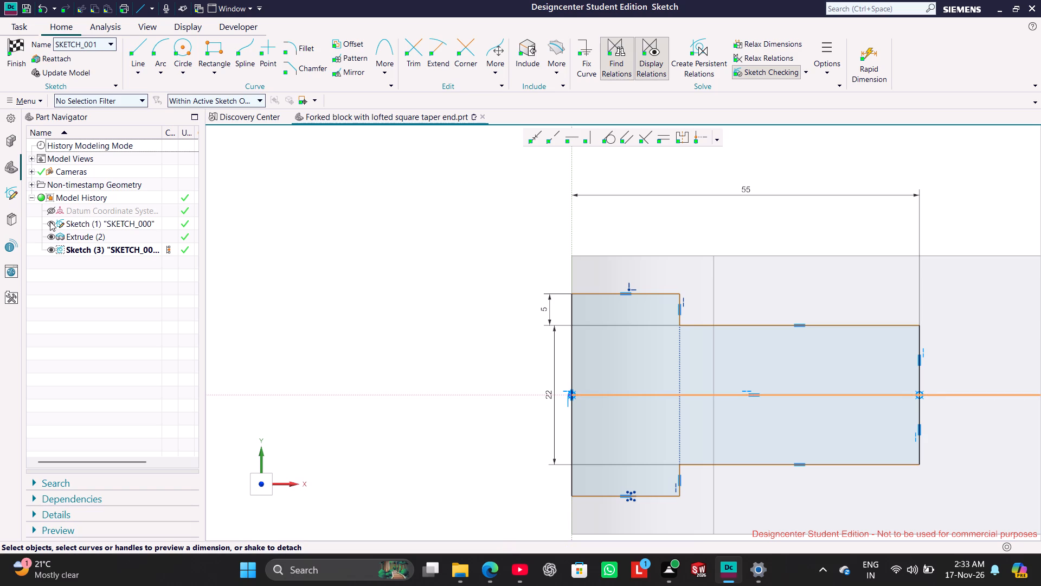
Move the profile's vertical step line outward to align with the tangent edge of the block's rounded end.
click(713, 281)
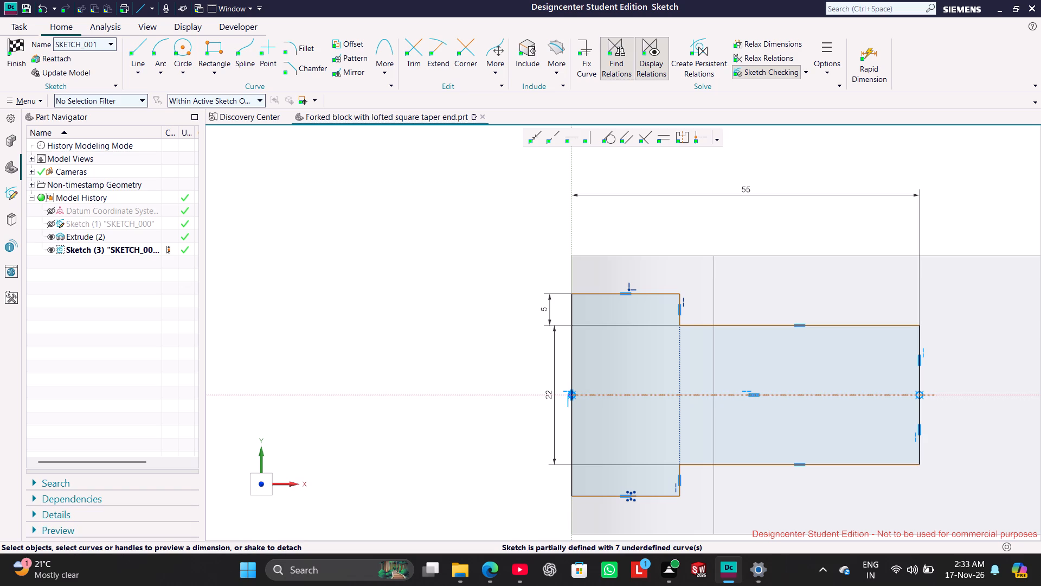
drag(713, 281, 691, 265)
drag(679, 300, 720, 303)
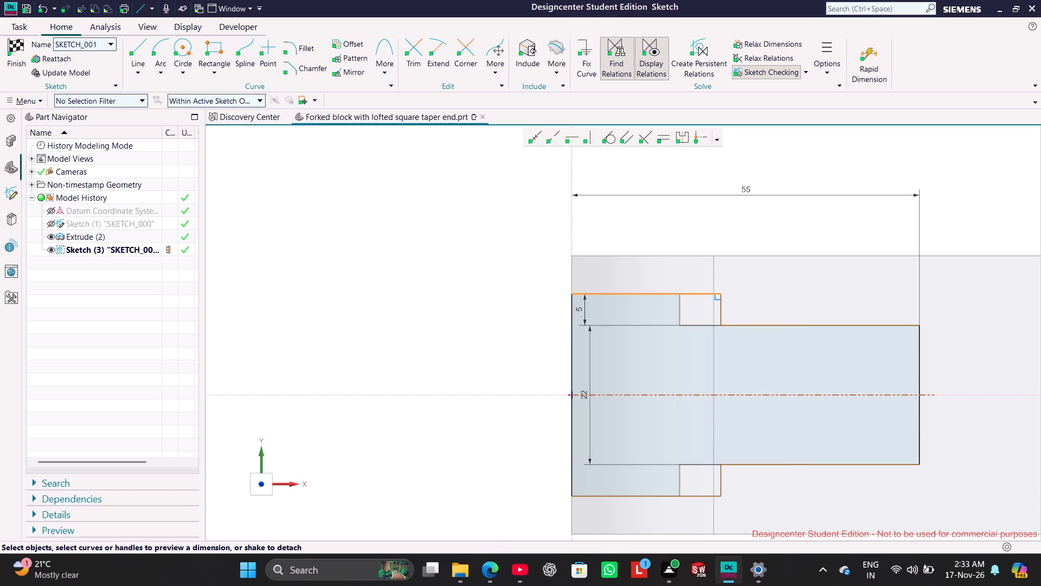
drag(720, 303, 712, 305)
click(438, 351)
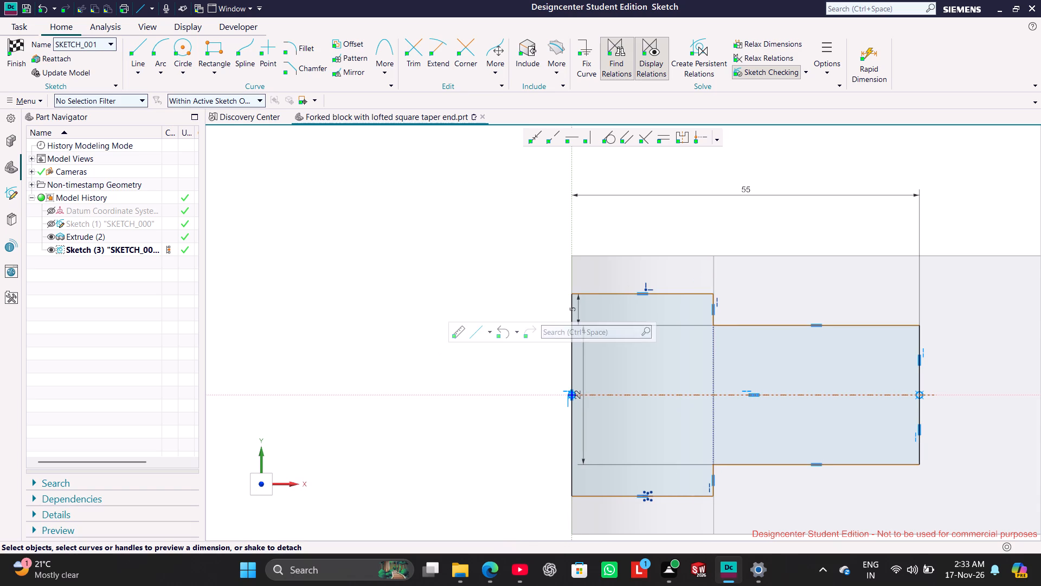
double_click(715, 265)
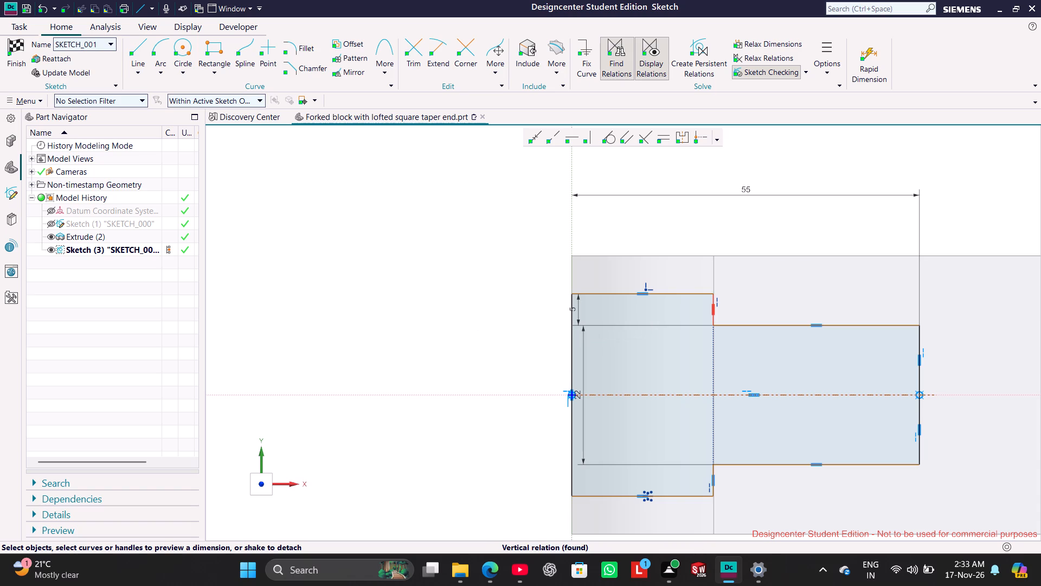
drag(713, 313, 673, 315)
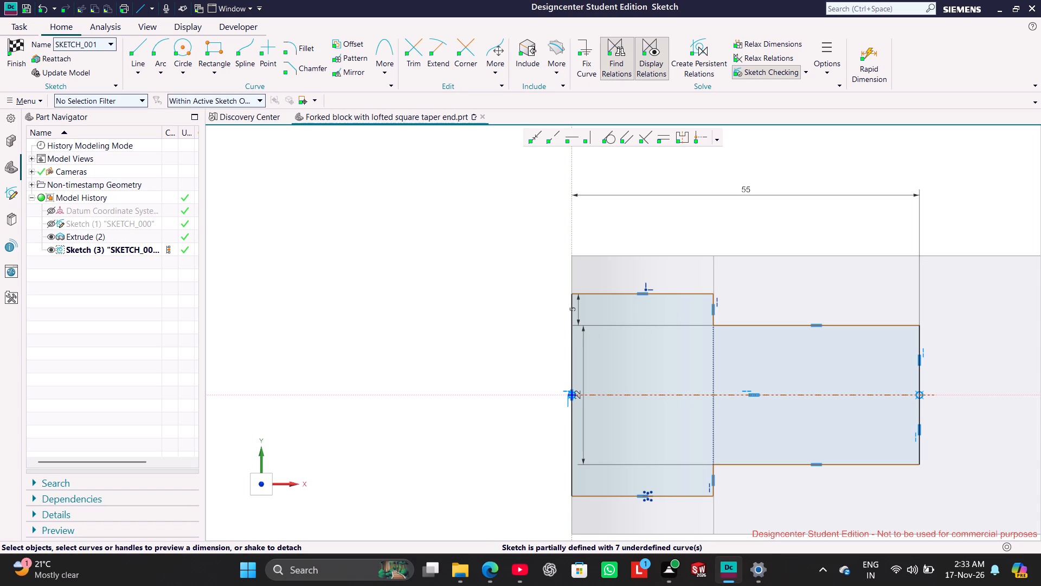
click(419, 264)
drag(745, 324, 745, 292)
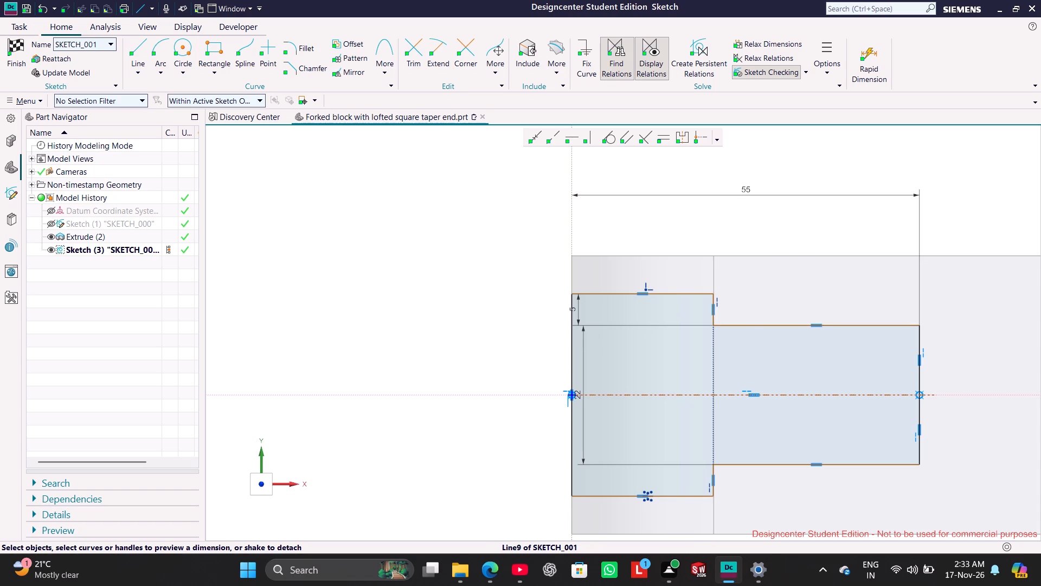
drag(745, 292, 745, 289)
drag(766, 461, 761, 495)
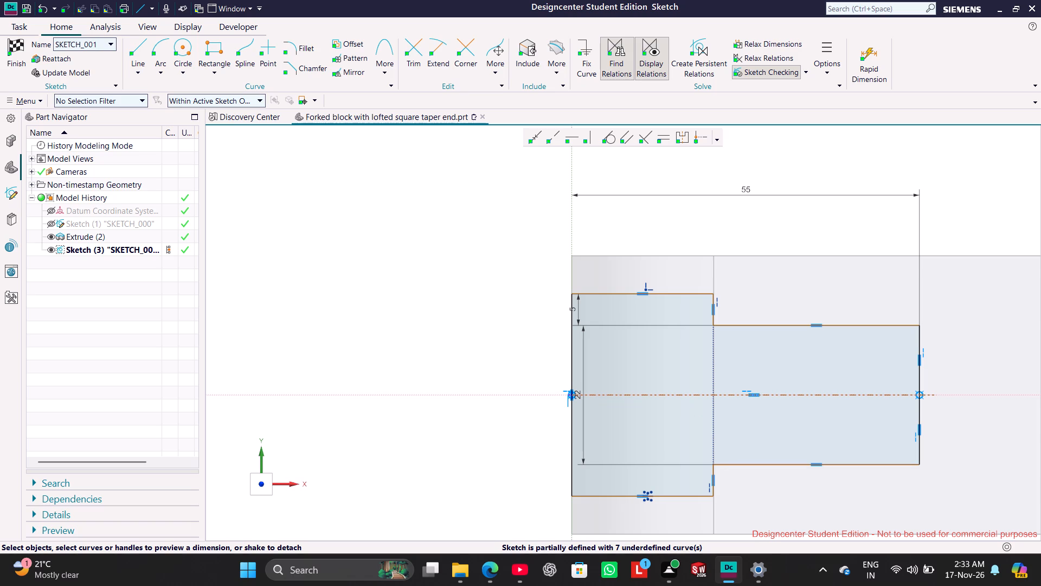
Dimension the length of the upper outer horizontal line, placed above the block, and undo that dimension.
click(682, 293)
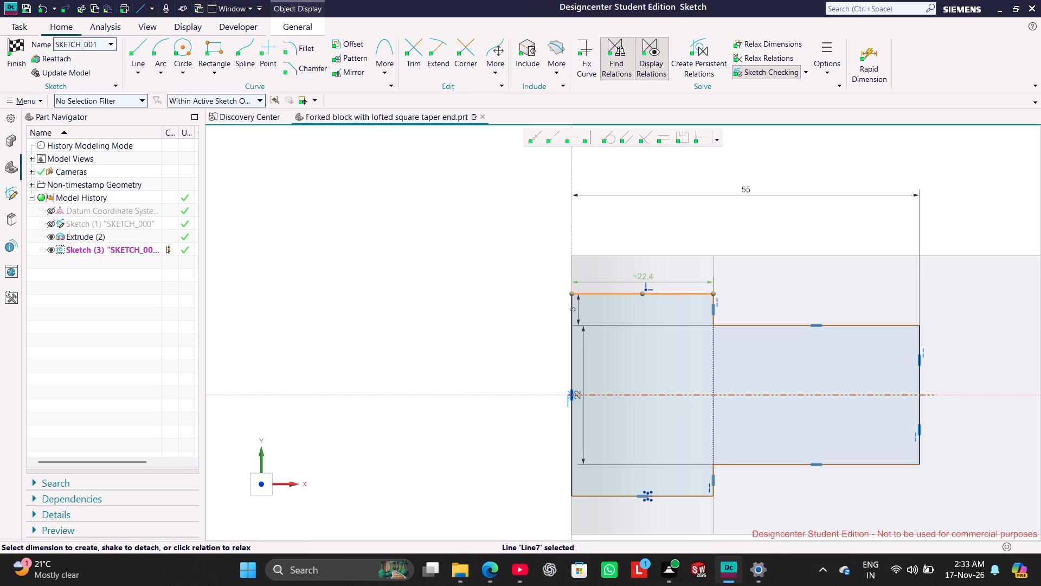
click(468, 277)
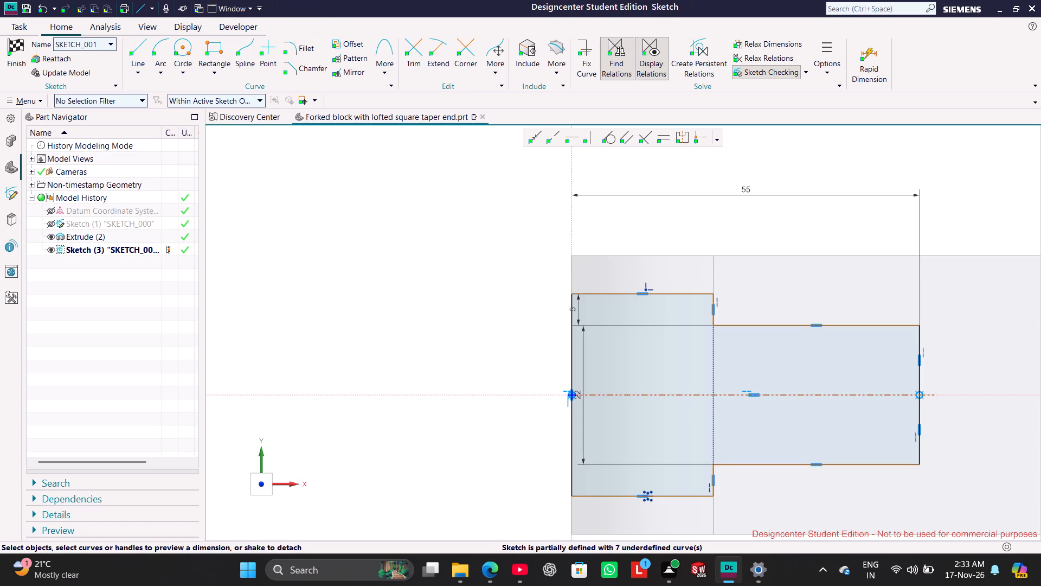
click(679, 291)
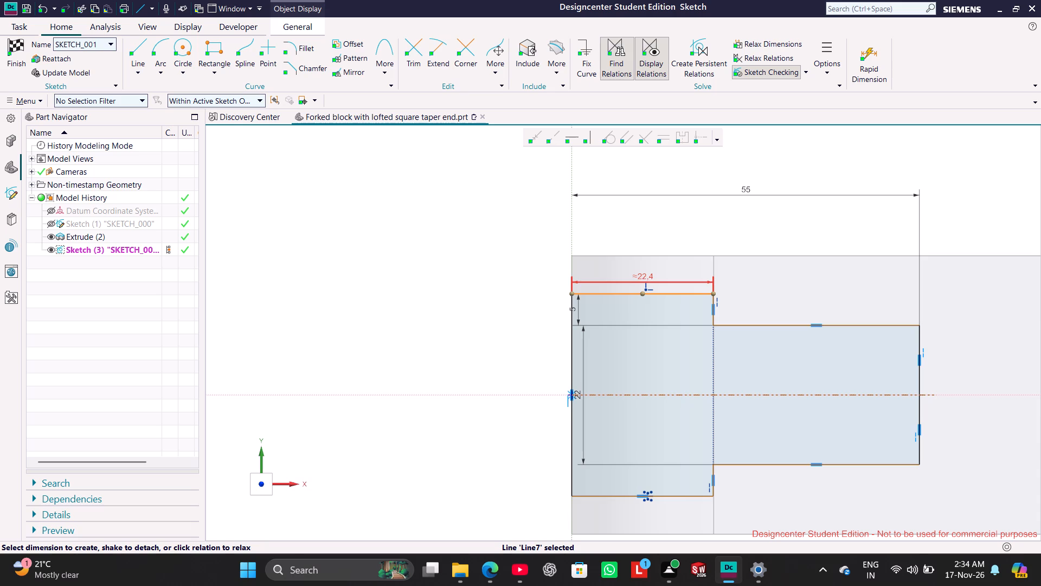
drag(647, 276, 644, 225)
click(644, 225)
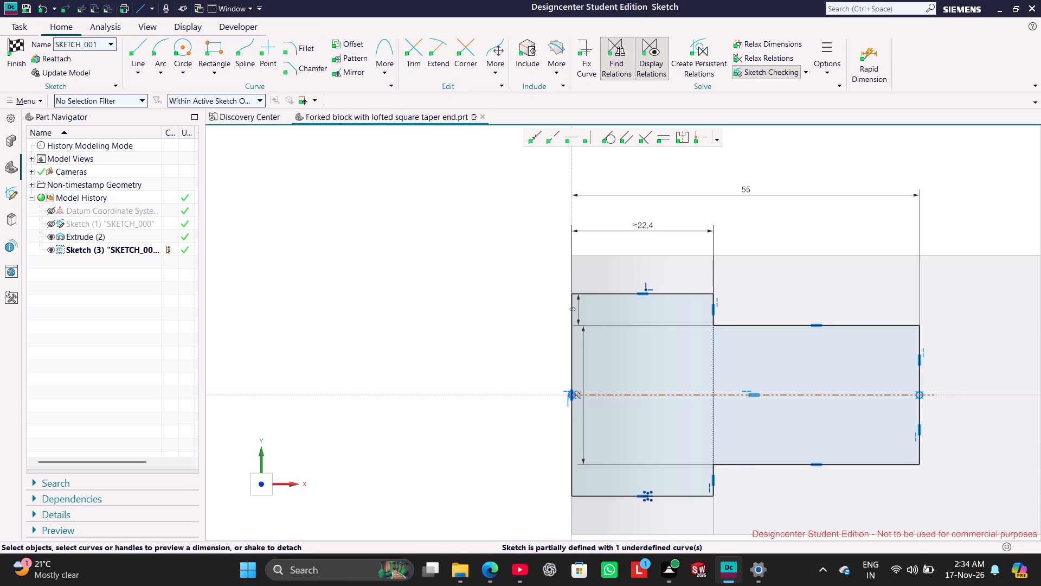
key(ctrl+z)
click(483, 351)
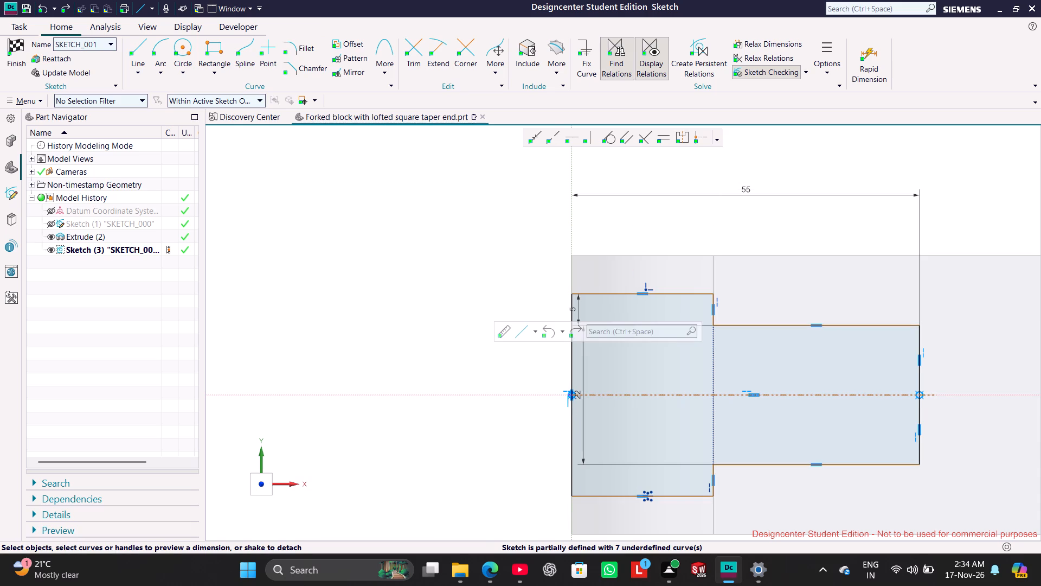
Move the profile's vertical step line back toward the sketch's vertical axis, about 6.8 mm short of the block's tangent edge.
drag(711, 296, 672, 304)
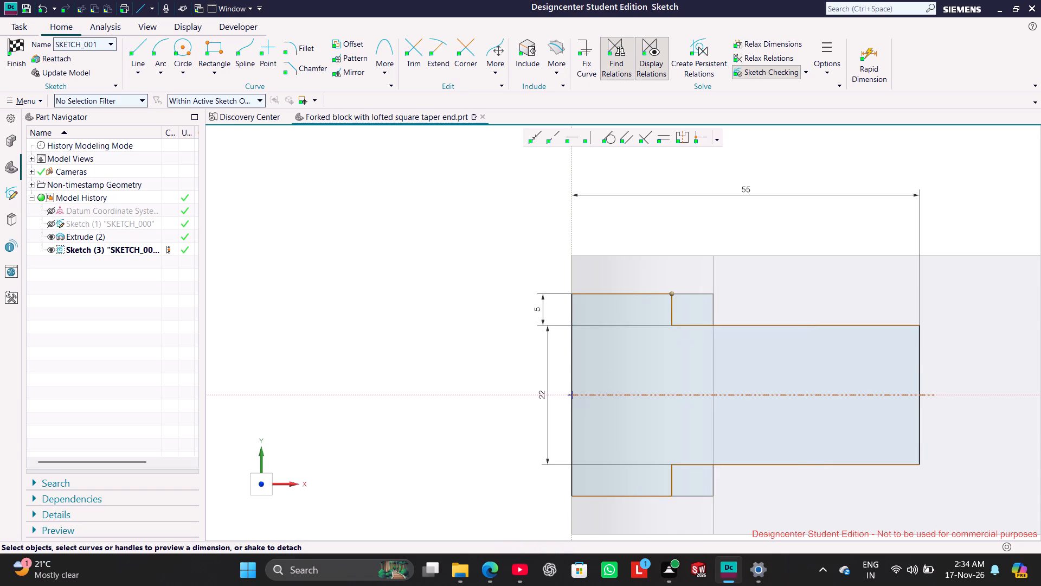
drag(672, 304, 671, 305)
click(465, 233)
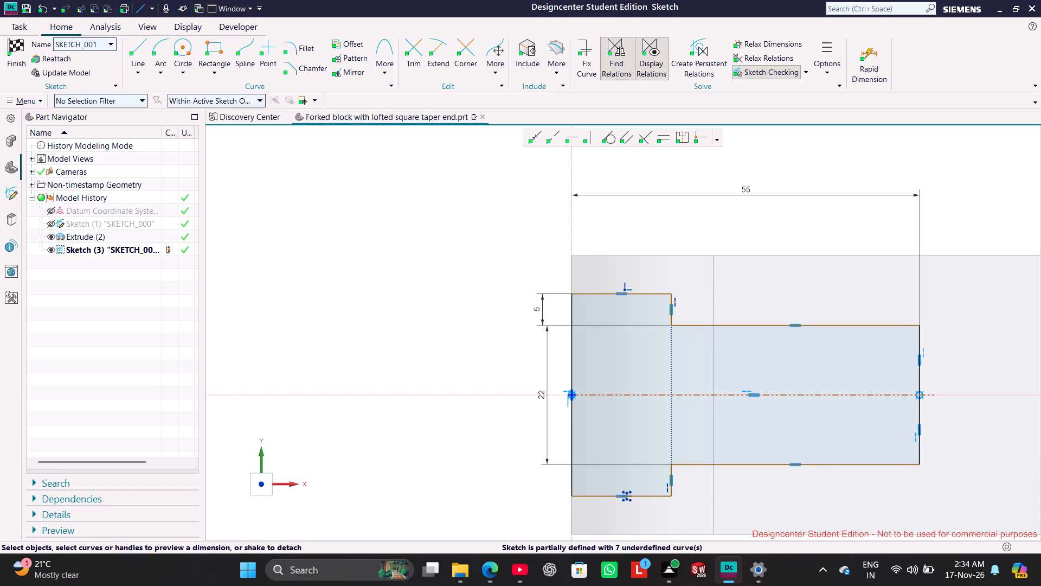
Draw a diagonal line about 9 mm long from the upper end of the block's tangent edge to the profile's upper step corner.
click(140, 49)
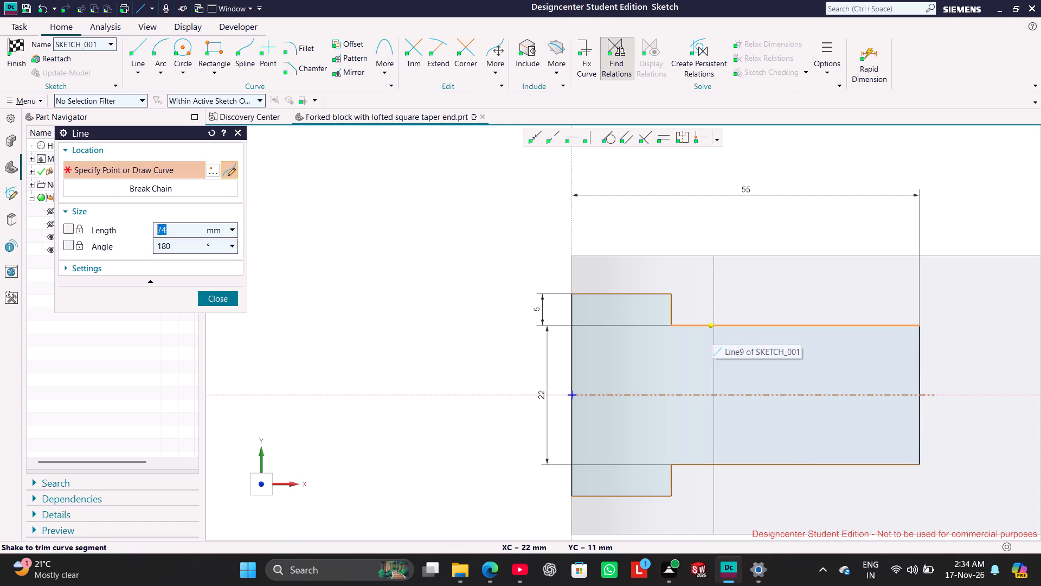
click(715, 254)
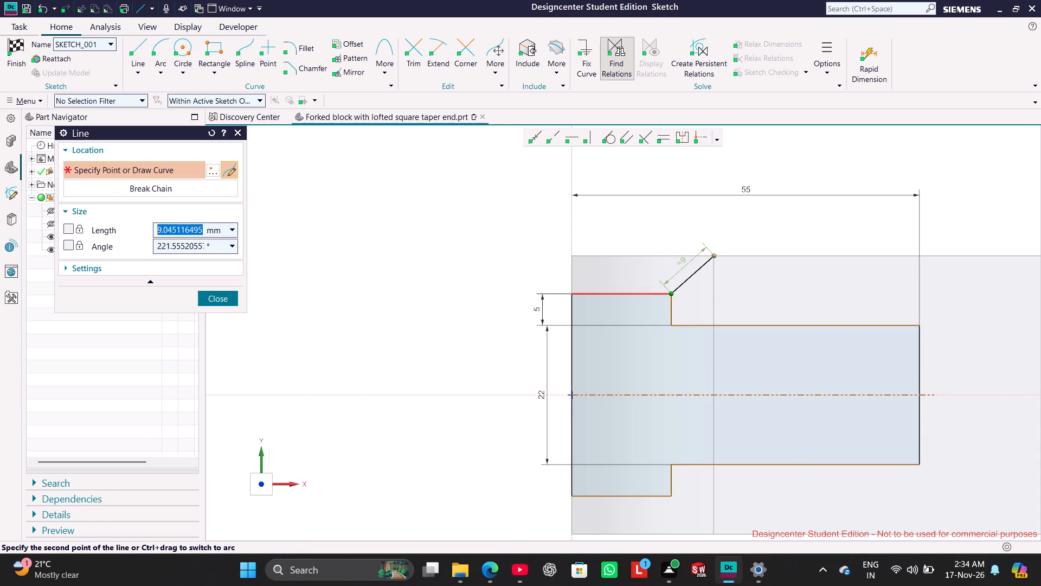
click(672, 294)
click(223, 297)
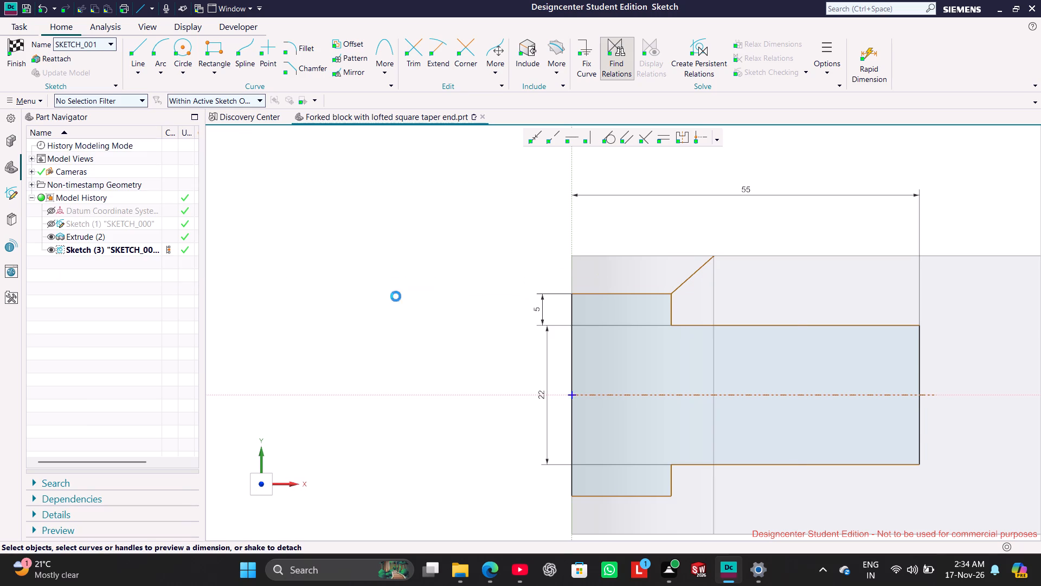
Convert the diagonal line between the tangent edge and the step corner to a reference line.
click(688, 278)
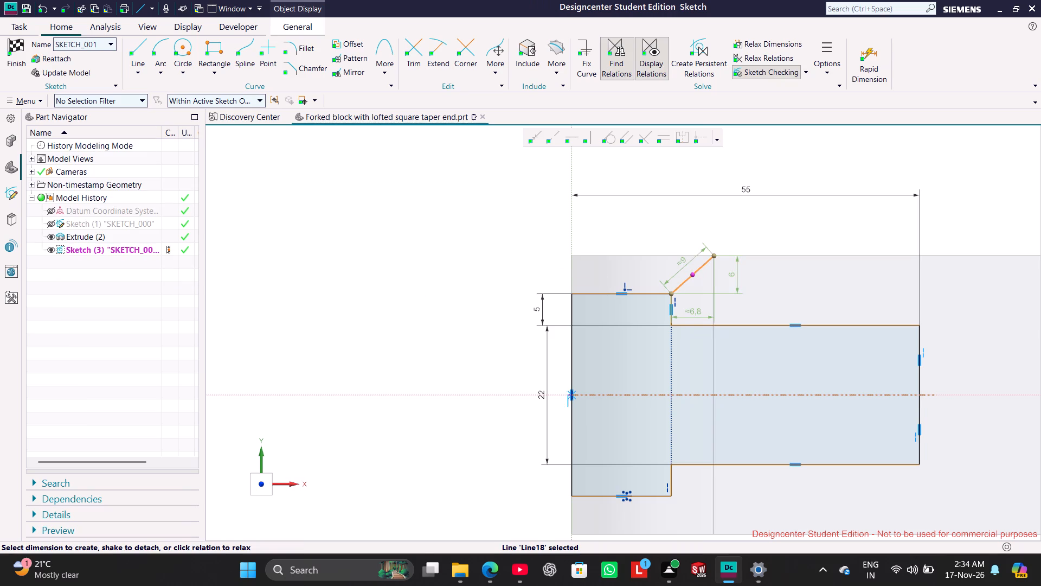
click(401, 288)
right_click(697, 271)
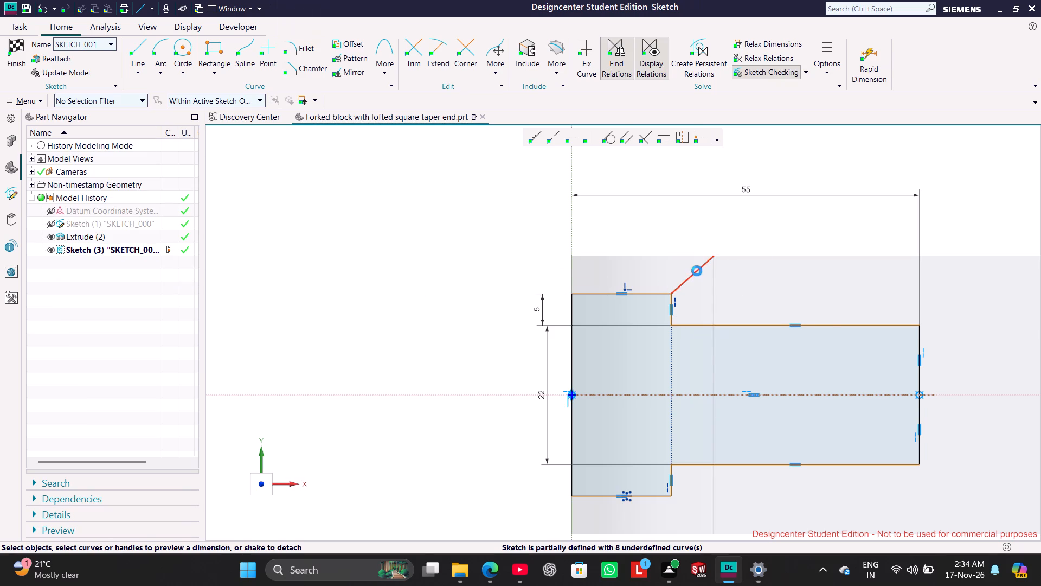
click(712, 256)
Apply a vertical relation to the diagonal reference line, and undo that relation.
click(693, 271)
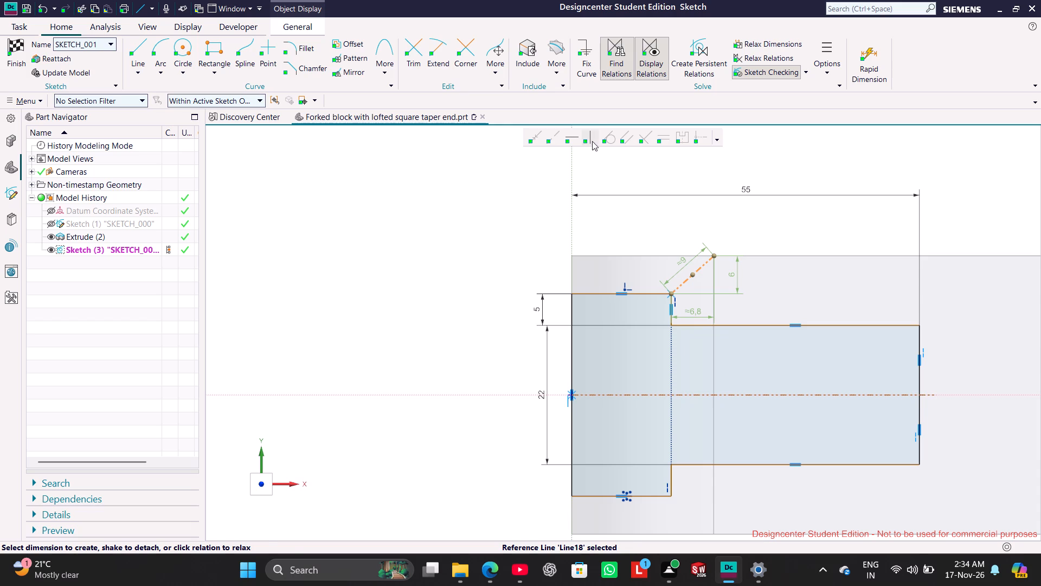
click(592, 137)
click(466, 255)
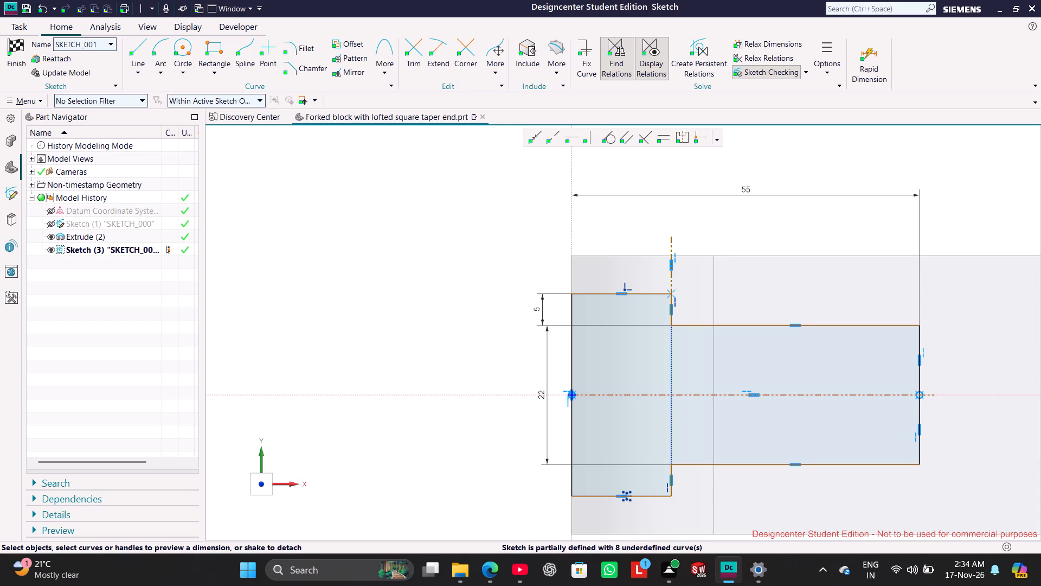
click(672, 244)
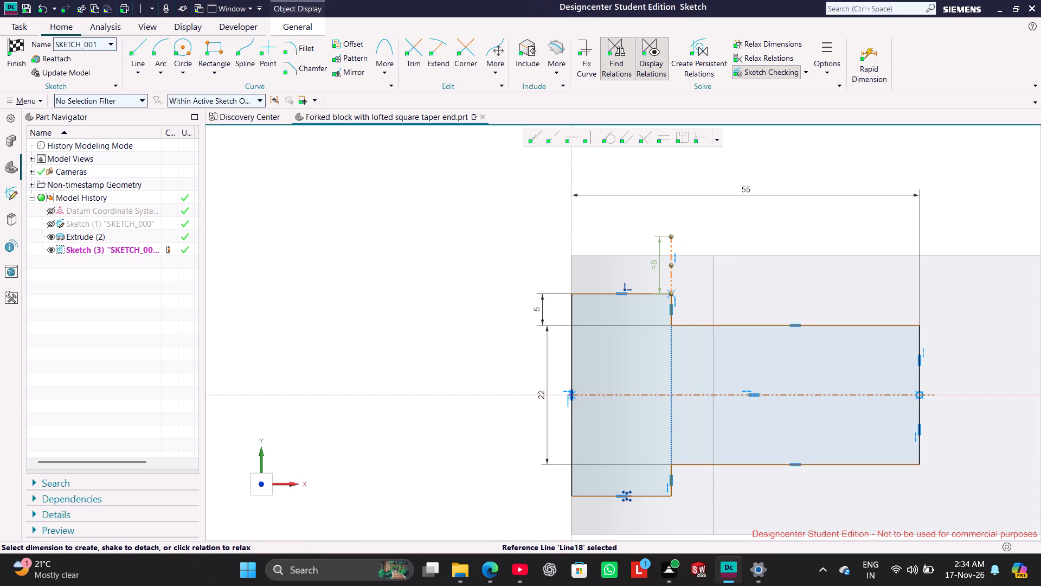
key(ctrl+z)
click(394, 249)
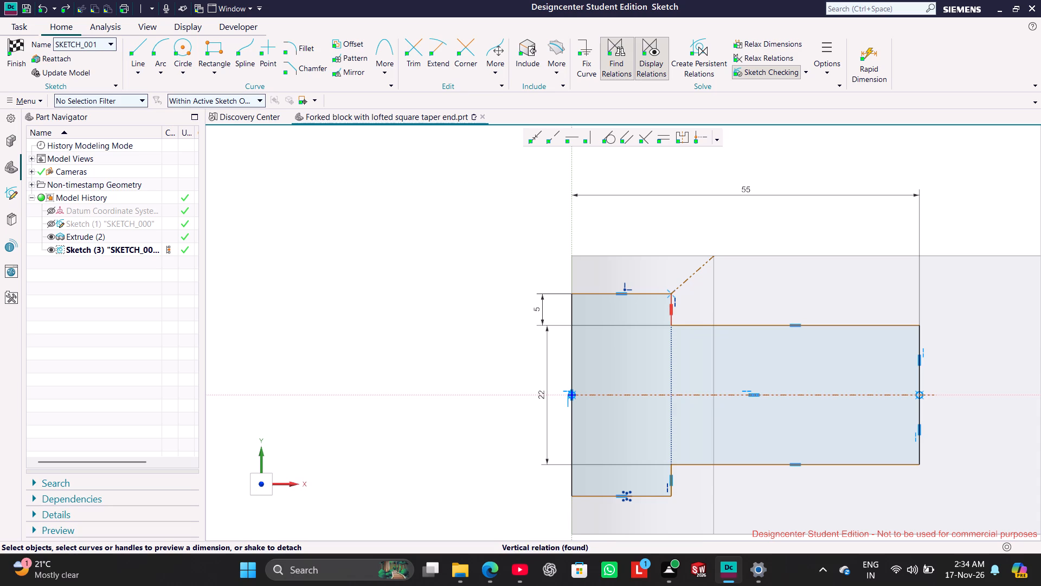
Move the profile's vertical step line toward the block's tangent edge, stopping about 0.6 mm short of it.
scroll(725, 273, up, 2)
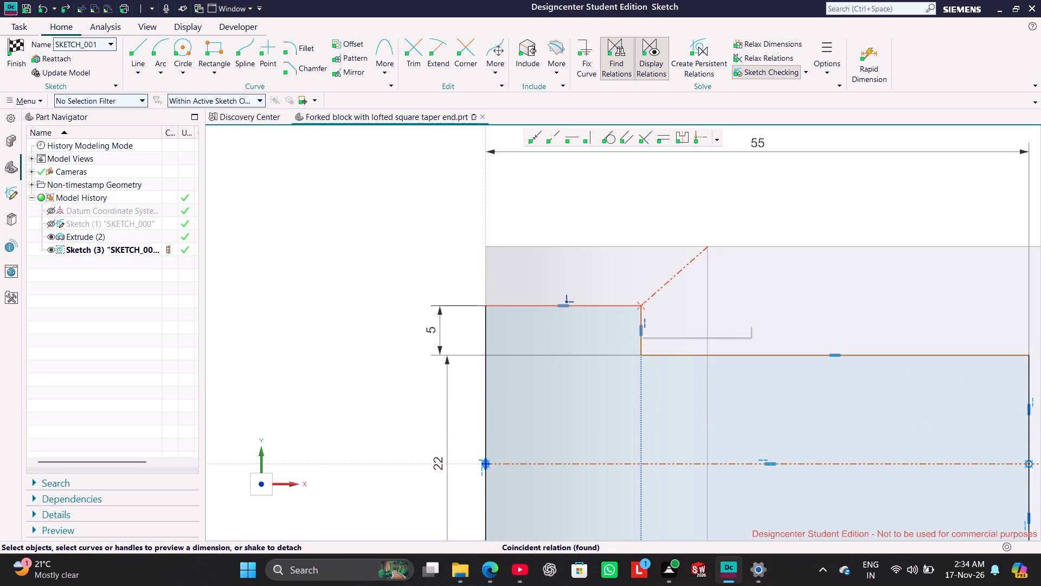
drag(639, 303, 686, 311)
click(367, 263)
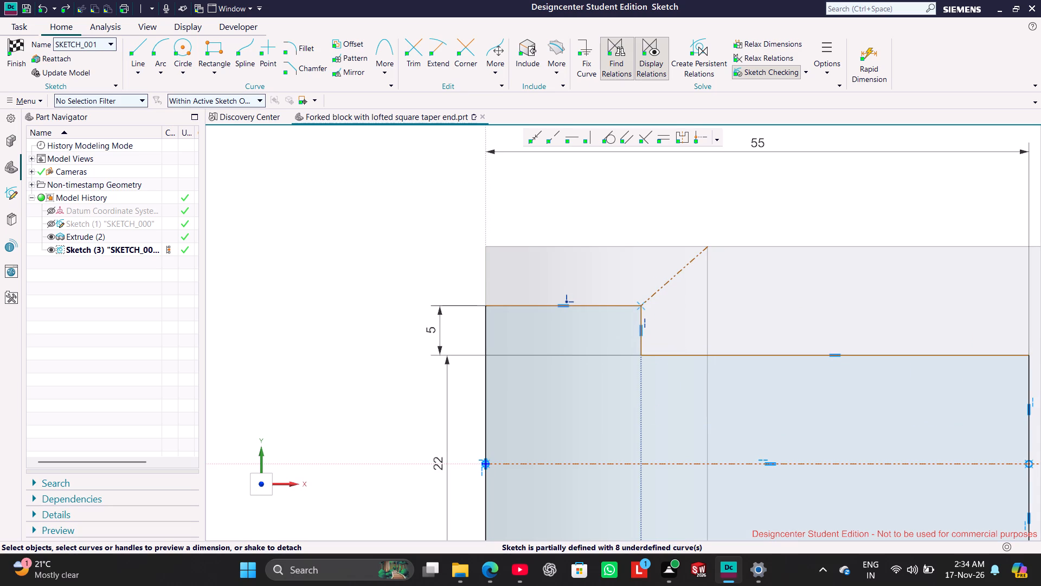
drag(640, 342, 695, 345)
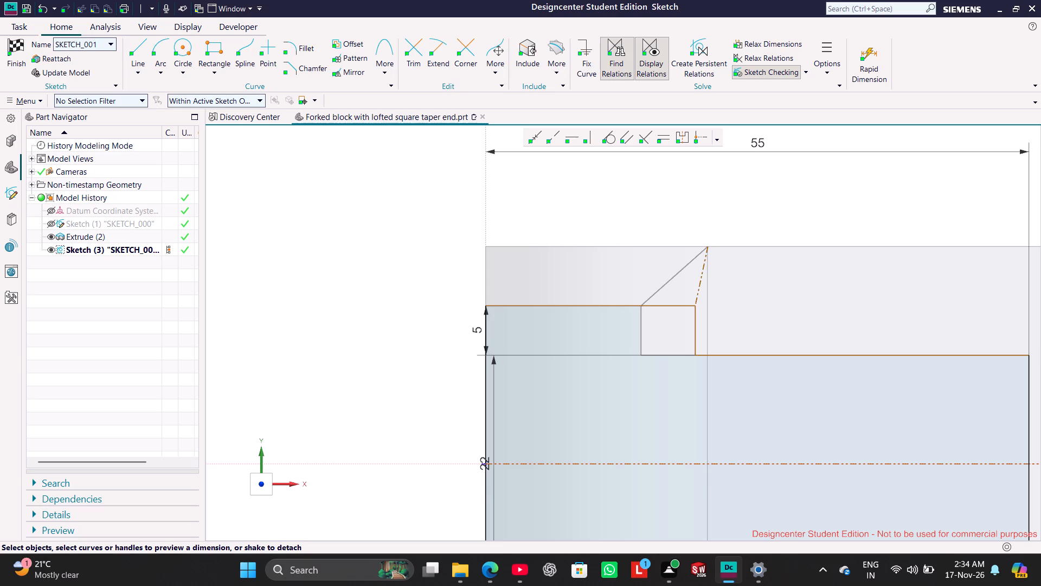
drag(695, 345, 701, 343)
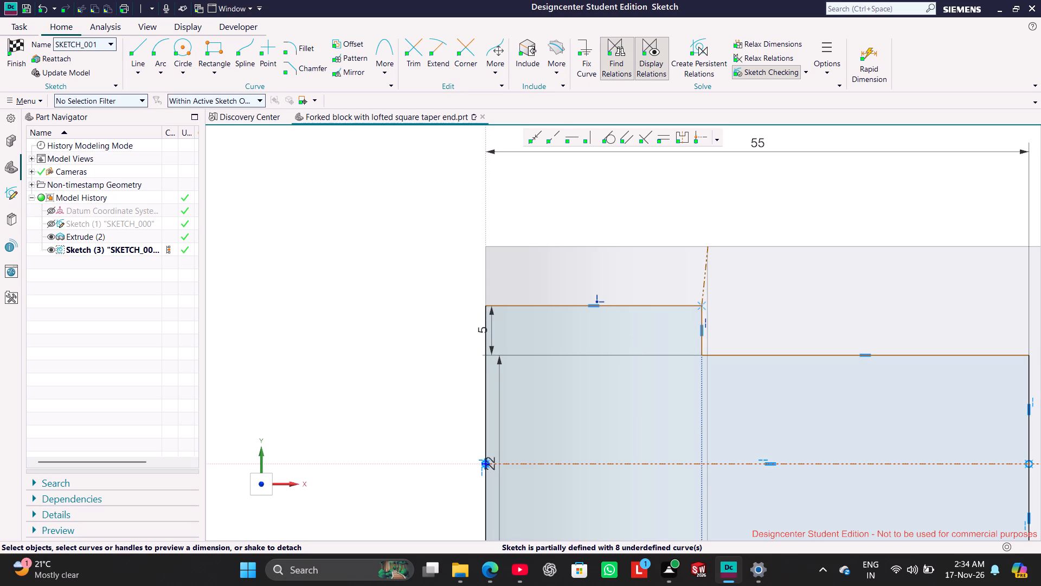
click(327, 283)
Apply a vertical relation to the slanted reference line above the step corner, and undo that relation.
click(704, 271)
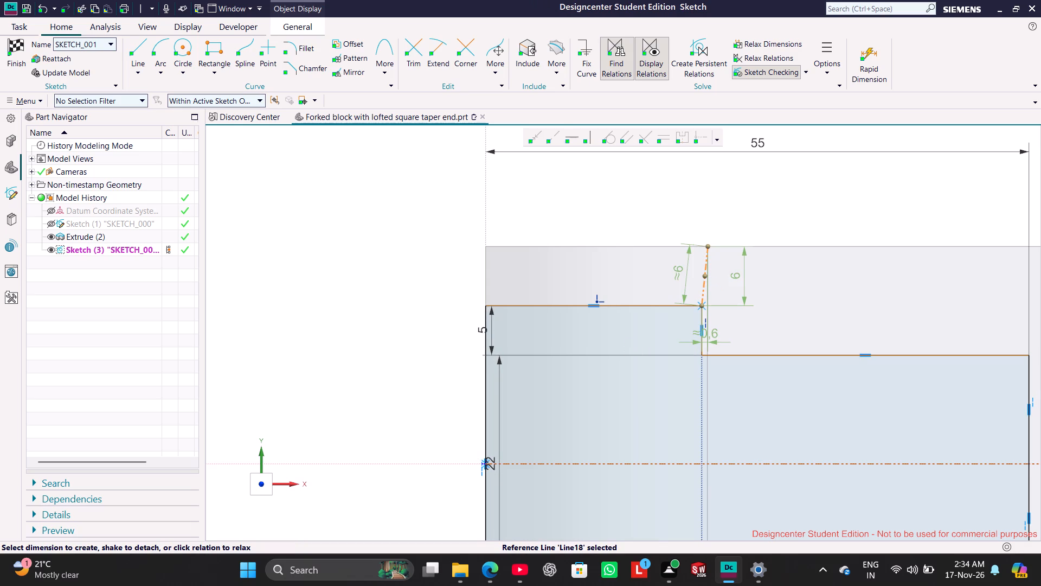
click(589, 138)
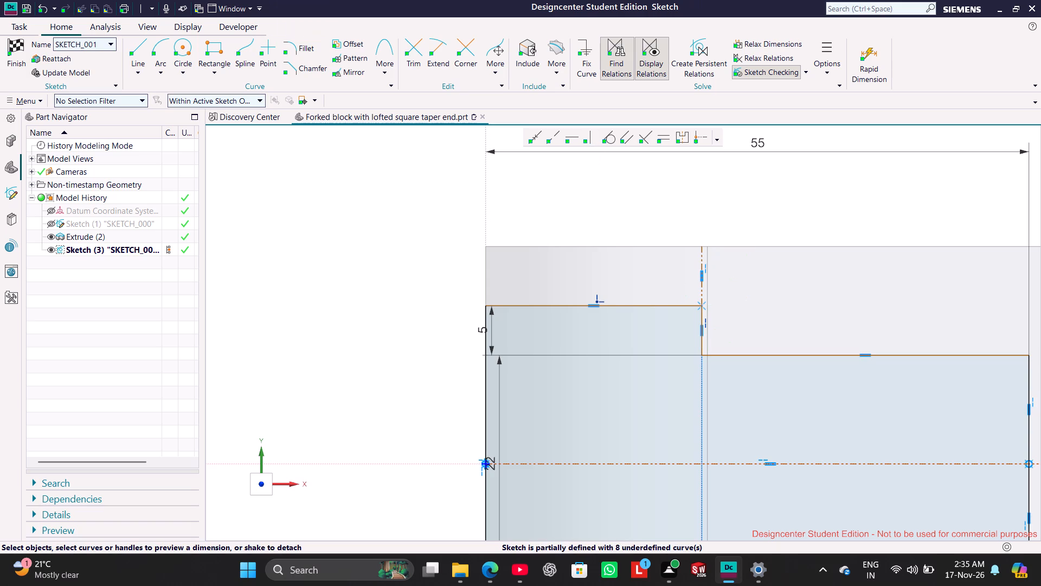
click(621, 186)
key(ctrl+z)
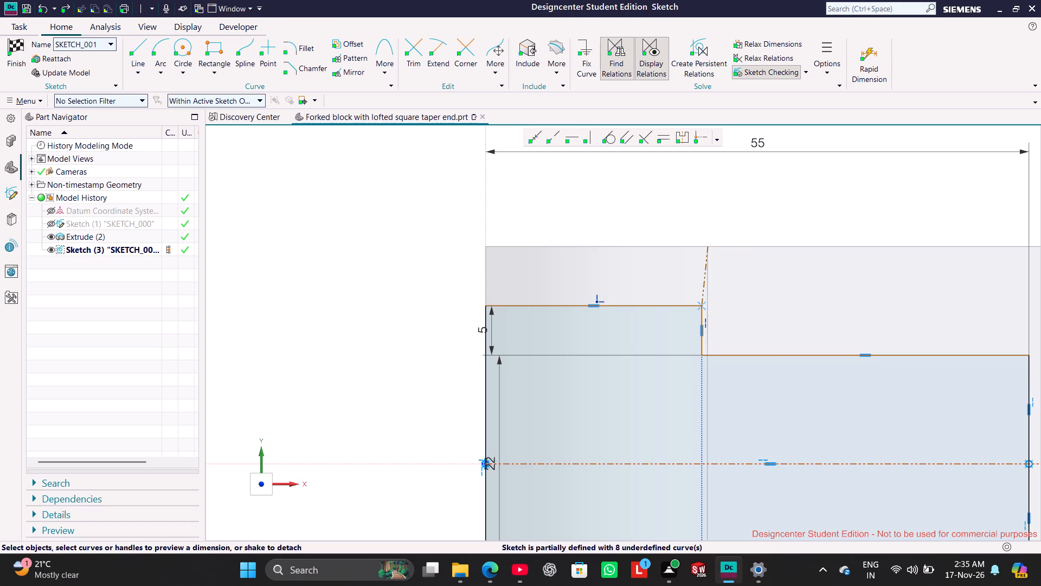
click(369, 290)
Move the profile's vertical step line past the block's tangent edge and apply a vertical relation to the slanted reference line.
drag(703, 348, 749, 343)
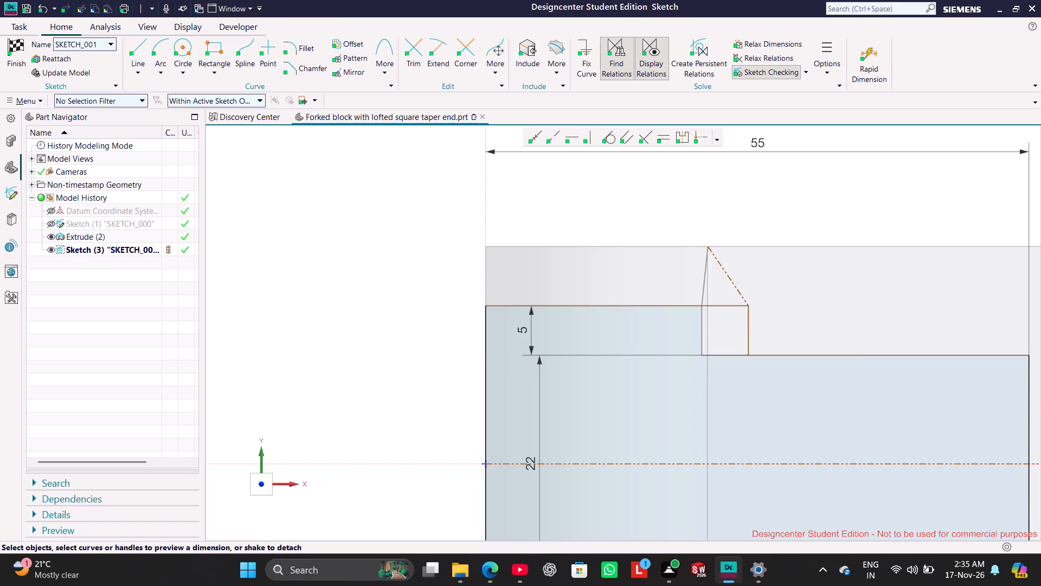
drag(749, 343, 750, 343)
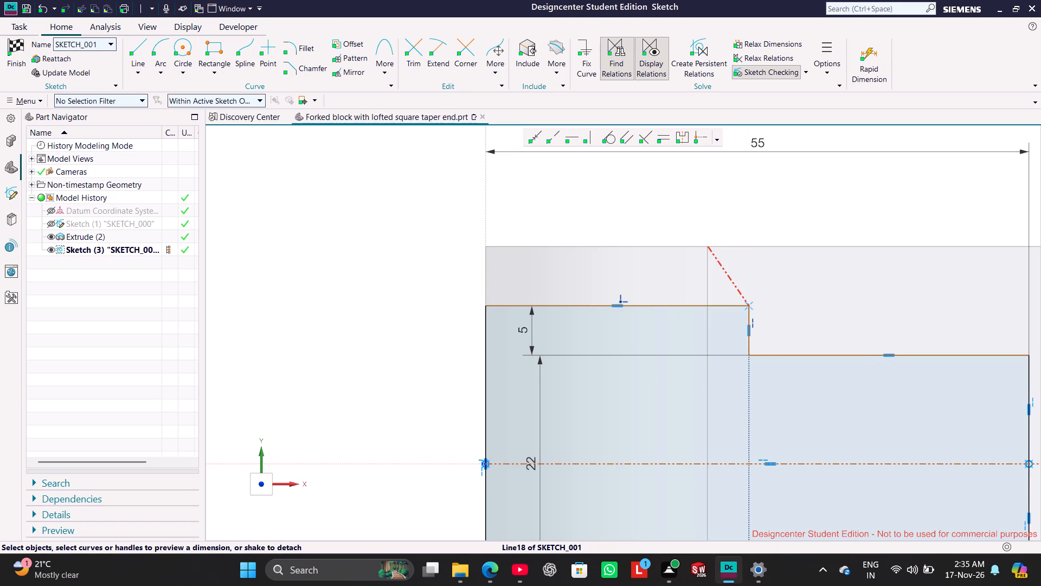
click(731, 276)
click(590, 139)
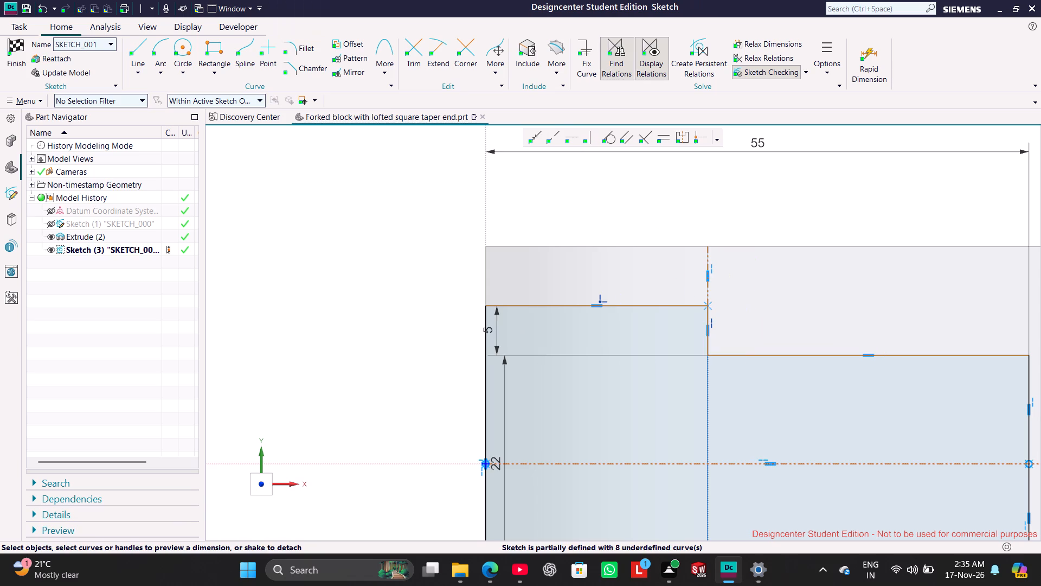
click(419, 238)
Examine closely how the vertical reference line lies relative to the block's tangent edge near the block's upper edge.
scroll(793, 423, up, 2)
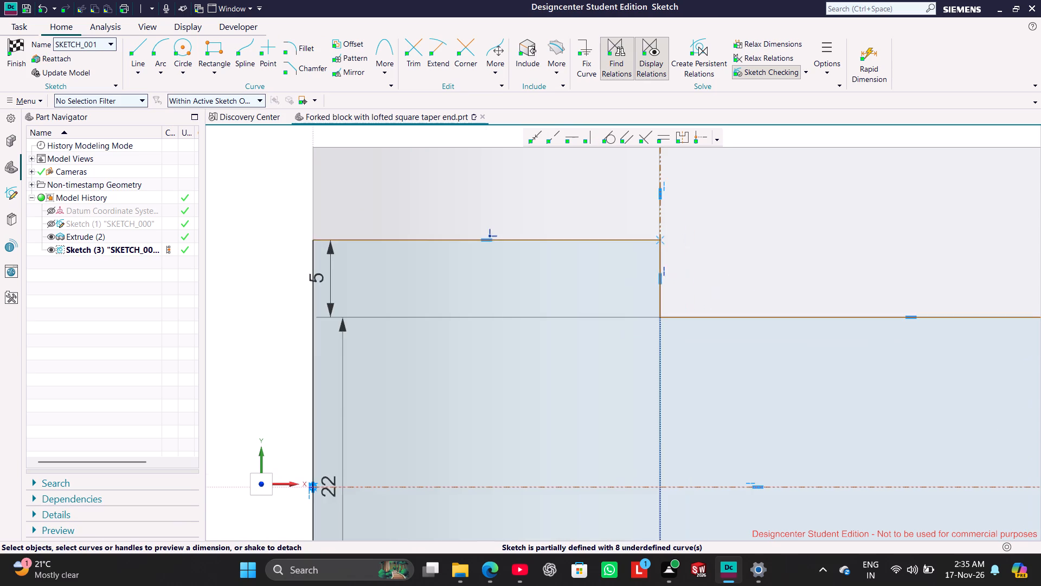
scroll(782, 432, down, 7)
scroll(781, 416, up, 3)
scroll(748, 365, up, 3)
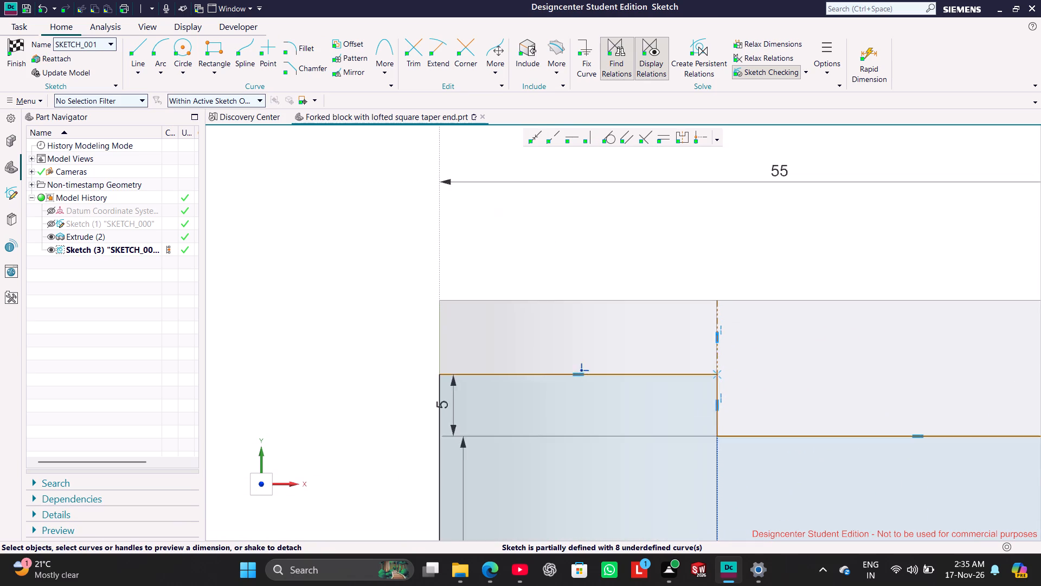
scroll(732, 342, up, 7)
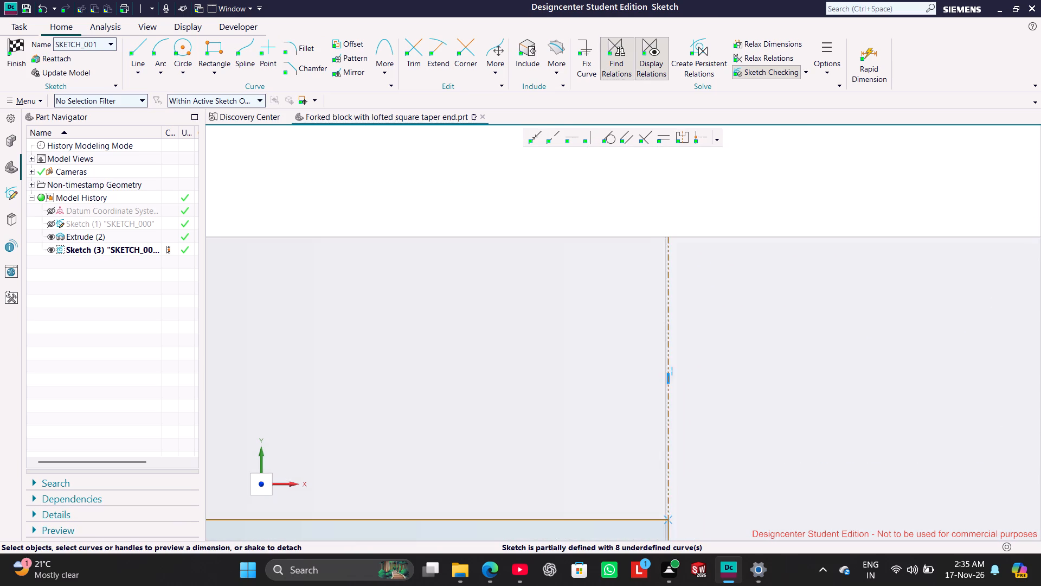
scroll(701, 298, up, 2)
scroll(647, 214, up, 7)
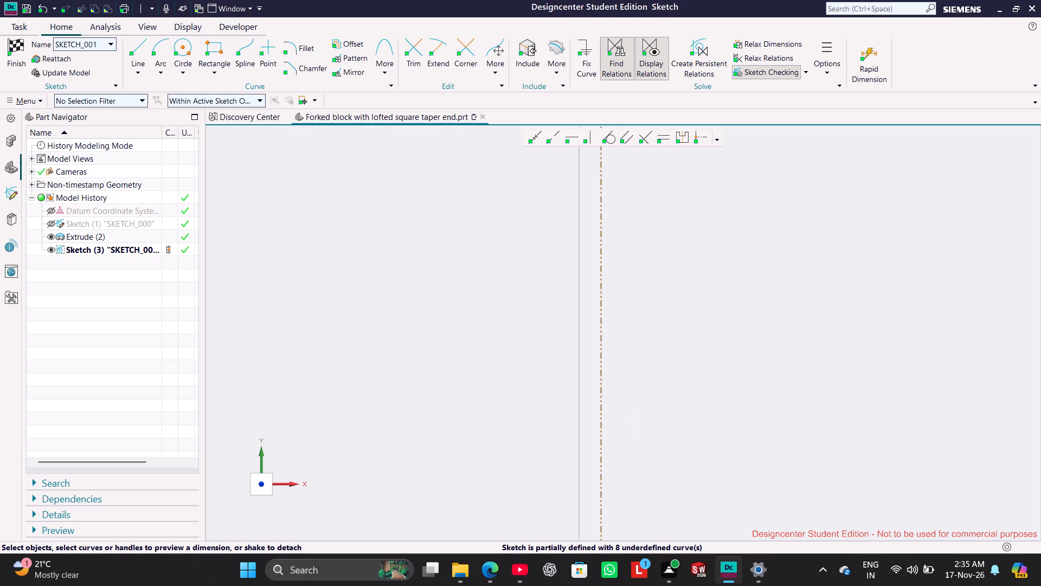
scroll(654, 208, down, 8)
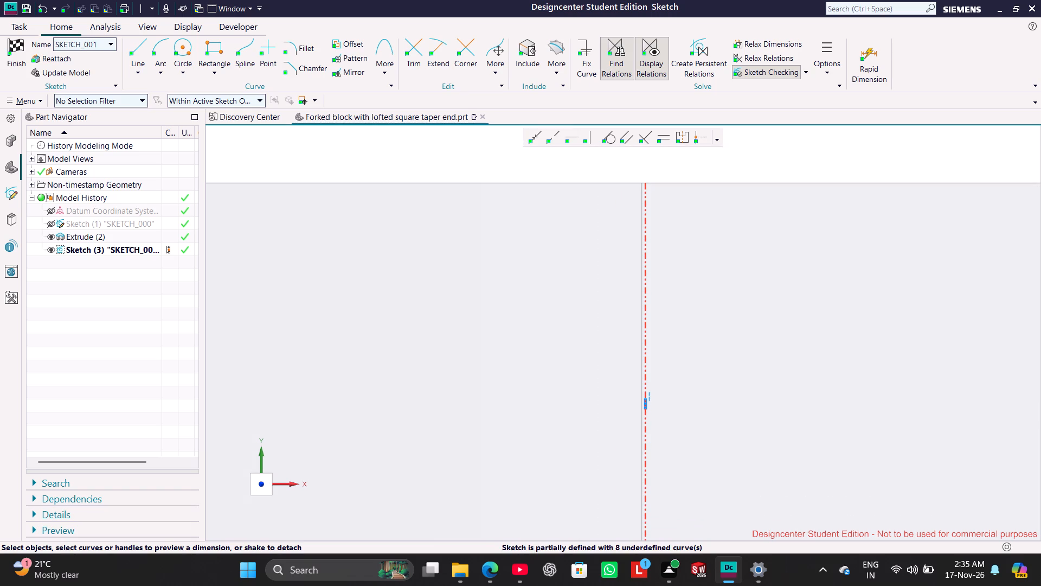
scroll(653, 177, up, 4)
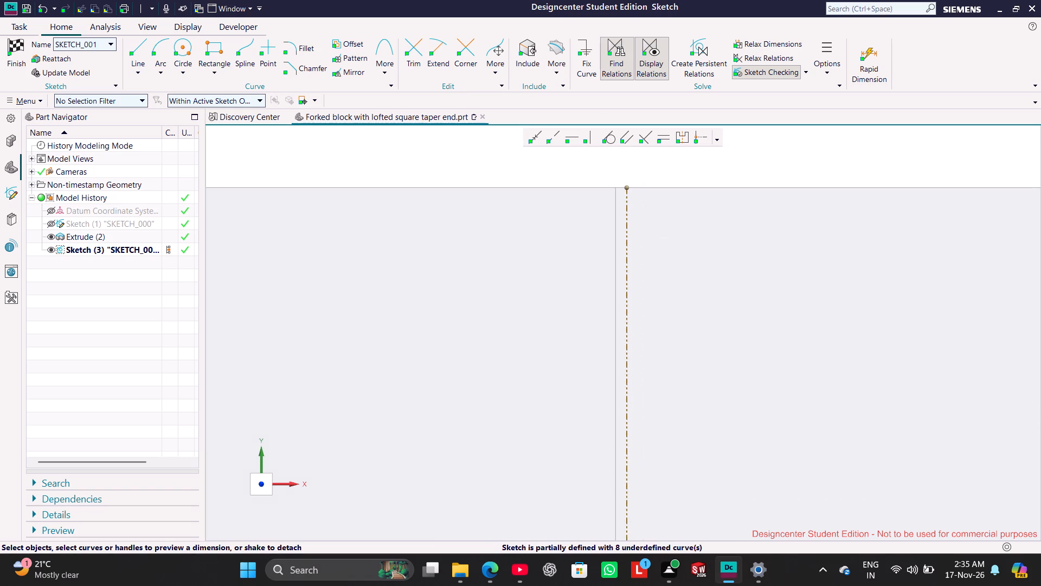
scroll(653, 186, up, 2)
click(606, 224)
click(609, 231)
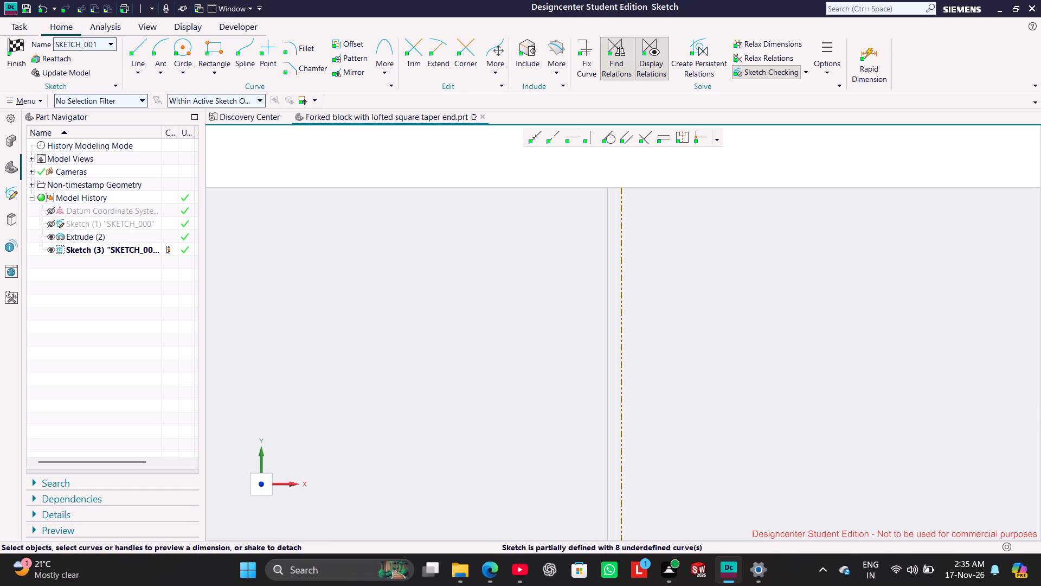
scroll(633, 258, down, 8)
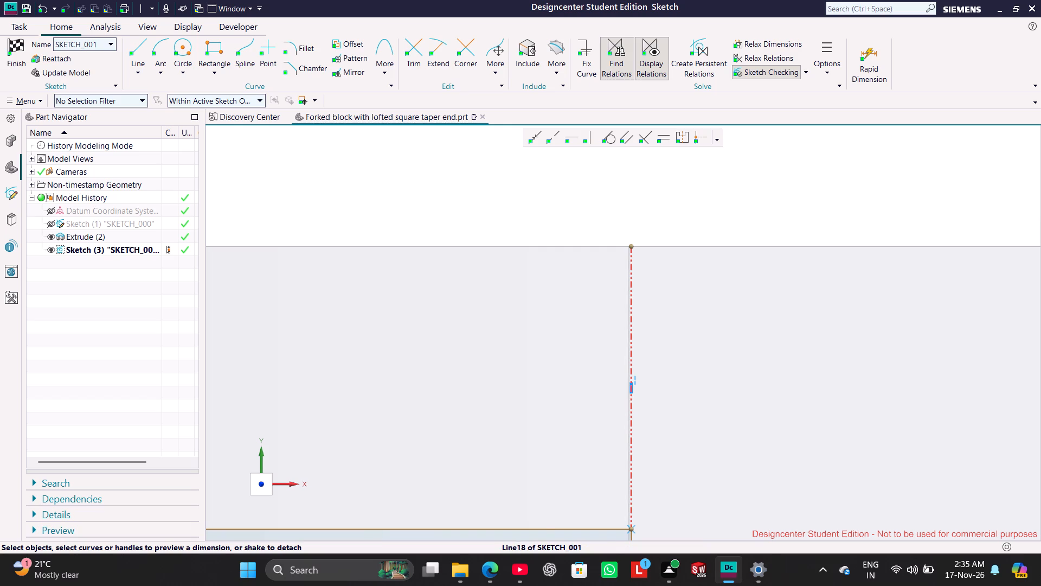
Delete the vertical reference line between the block's upper edge and the profile's step corner.
click(632, 286)
key(Delete)
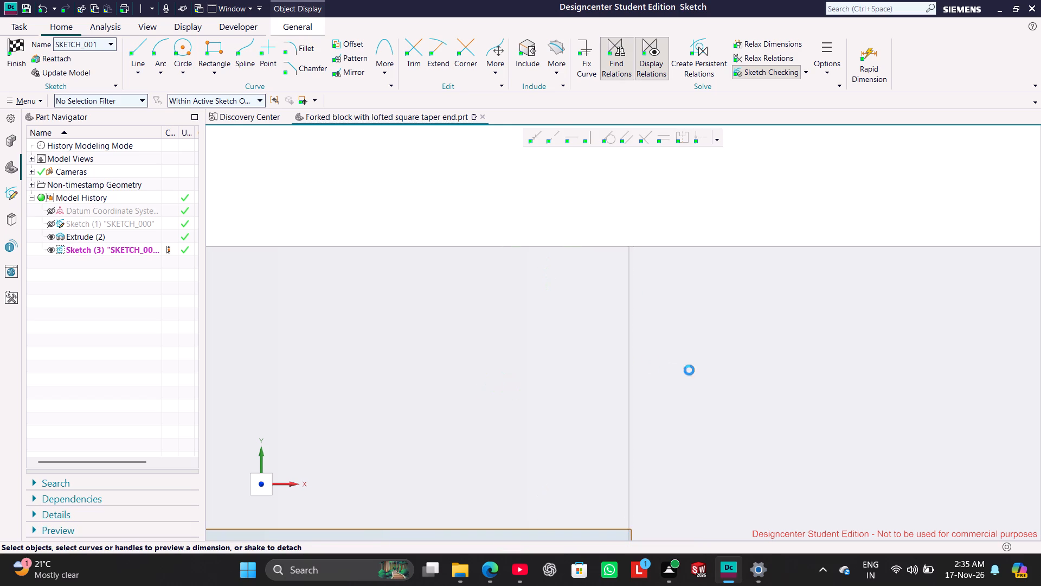
Move the profile's vertical step line back toward the sketch's vertical axis, clear of the block's tangent edge.
scroll(697, 371, up, 4)
scroll(697, 371, down, 12)
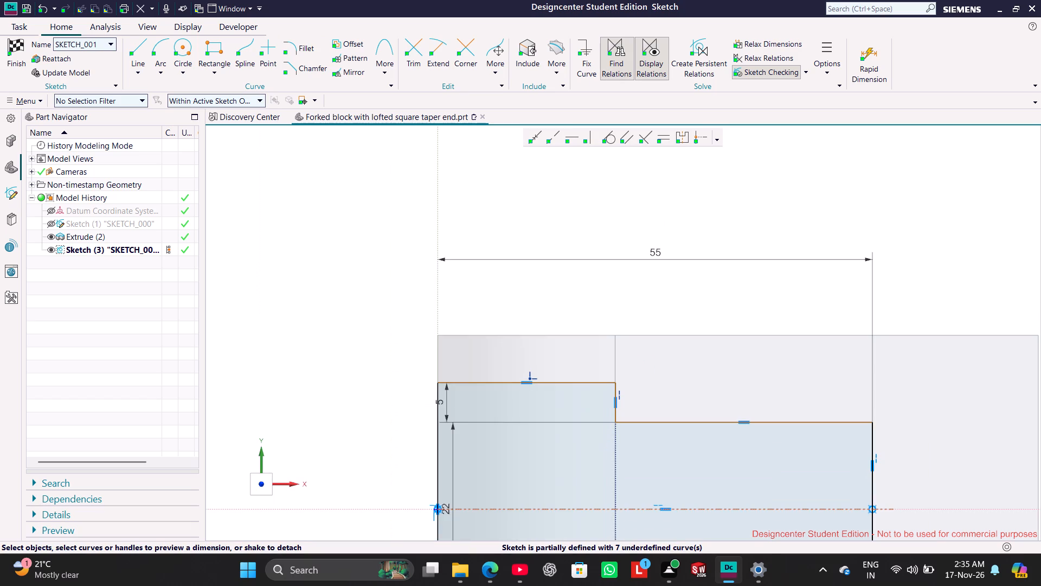
scroll(652, 451, down, 3)
scroll(679, 516, down, 2)
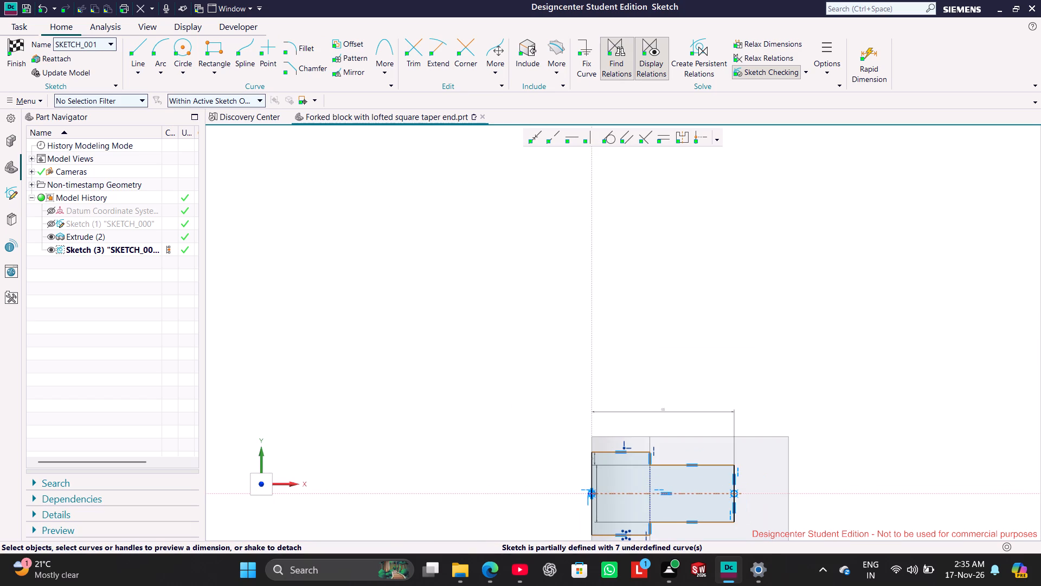
scroll(675, 538, up, 5)
scroll(635, 517, down, 4)
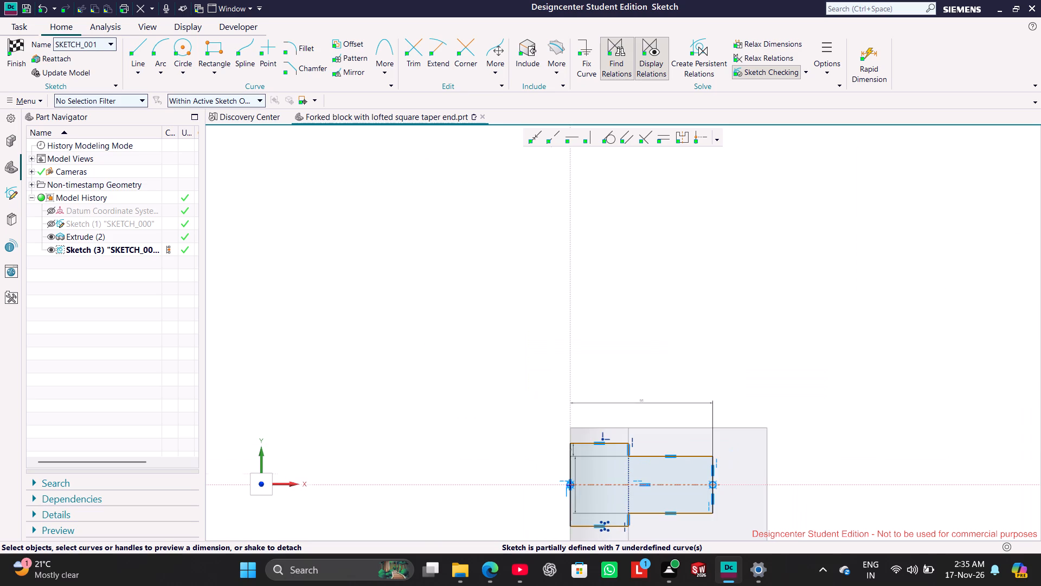
scroll(646, 529, down, 1)
scroll(646, 530, up, 4)
scroll(609, 442, up, 2)
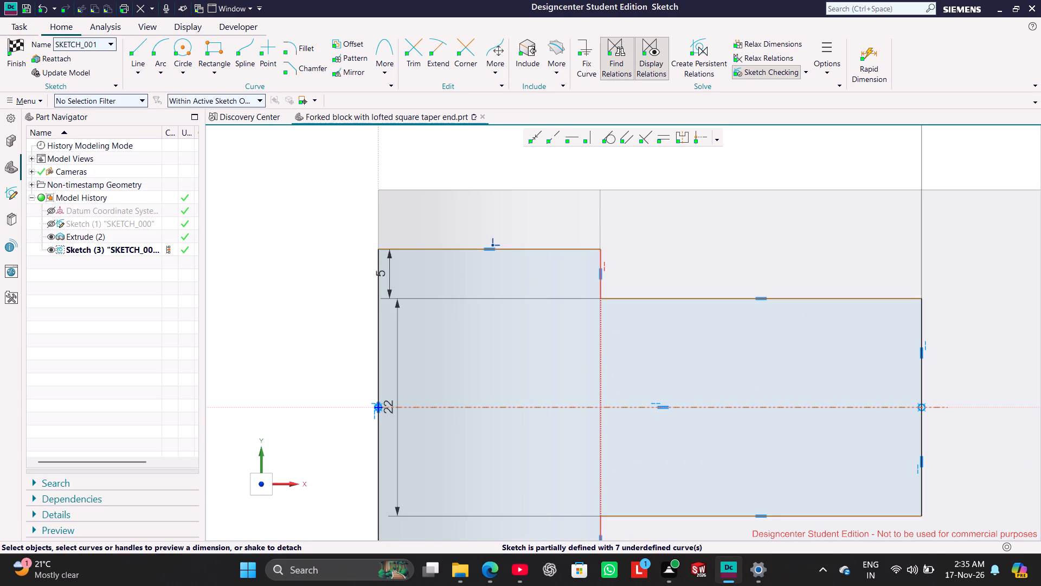
drag(599, 406, 550, 406)
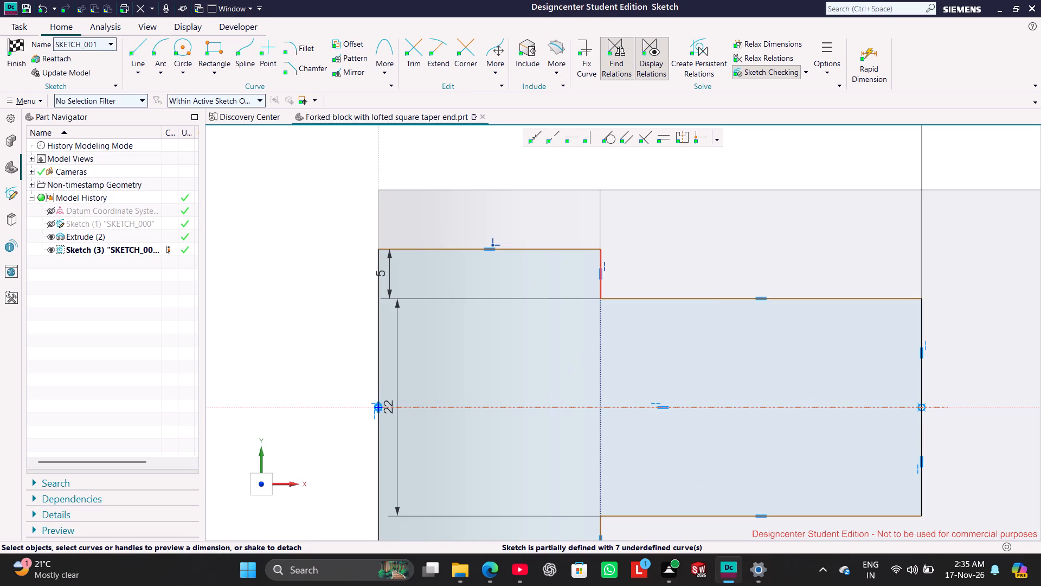
drag(601, 283, 539, 306)
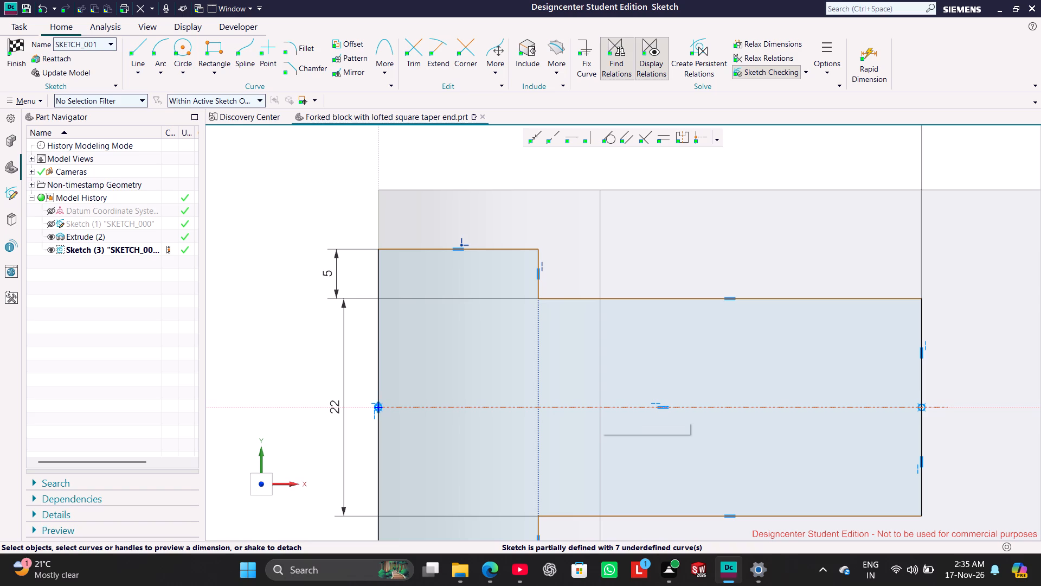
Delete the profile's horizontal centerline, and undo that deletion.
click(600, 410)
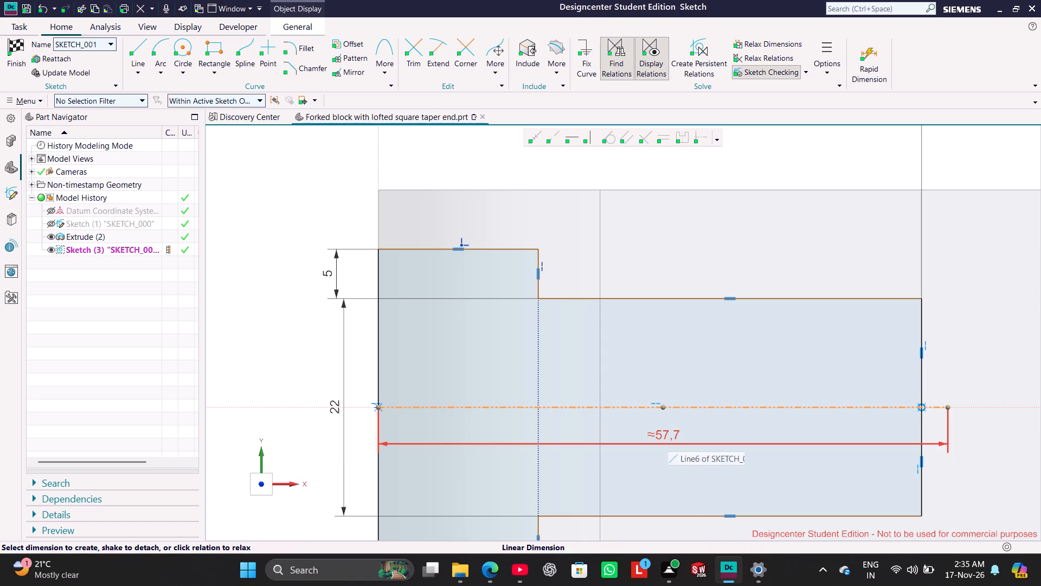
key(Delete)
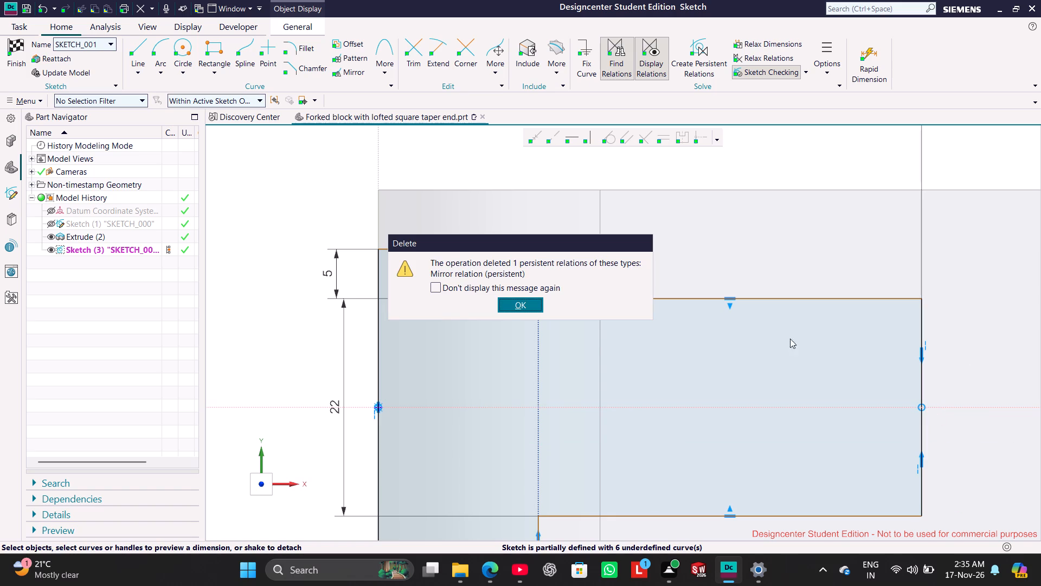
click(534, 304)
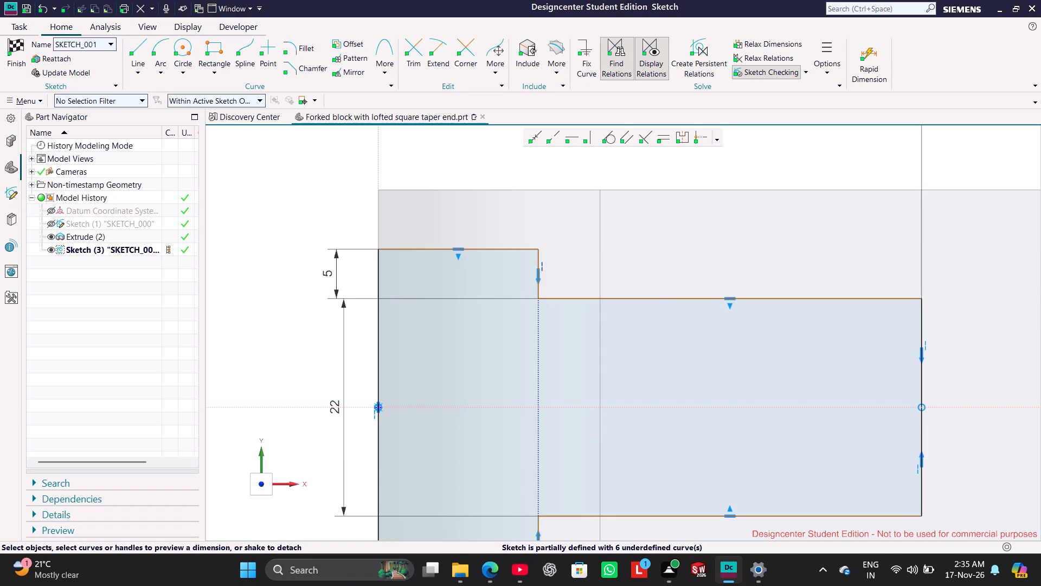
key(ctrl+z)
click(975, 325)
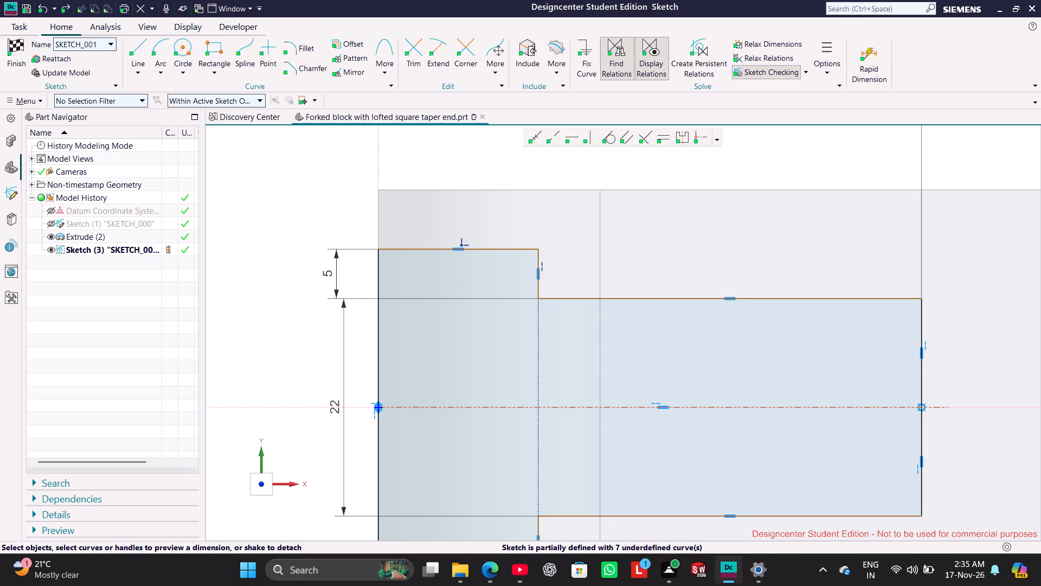
Trim the part of the horizontal centerline that extends beyond the profile's vertical end line.
click(409, 48)
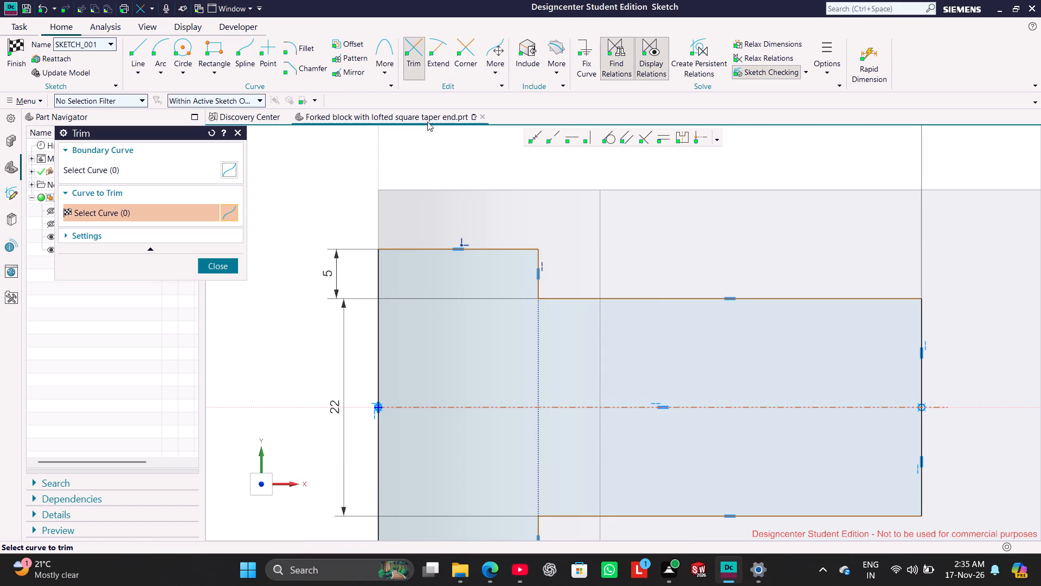
drag(941, 430, 941, 359)
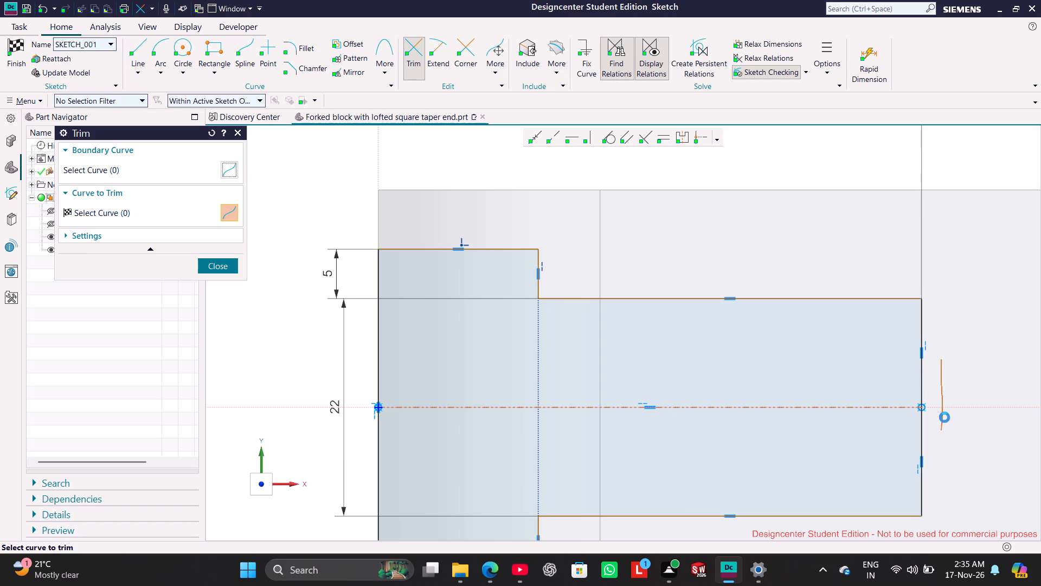
click(211, 268)
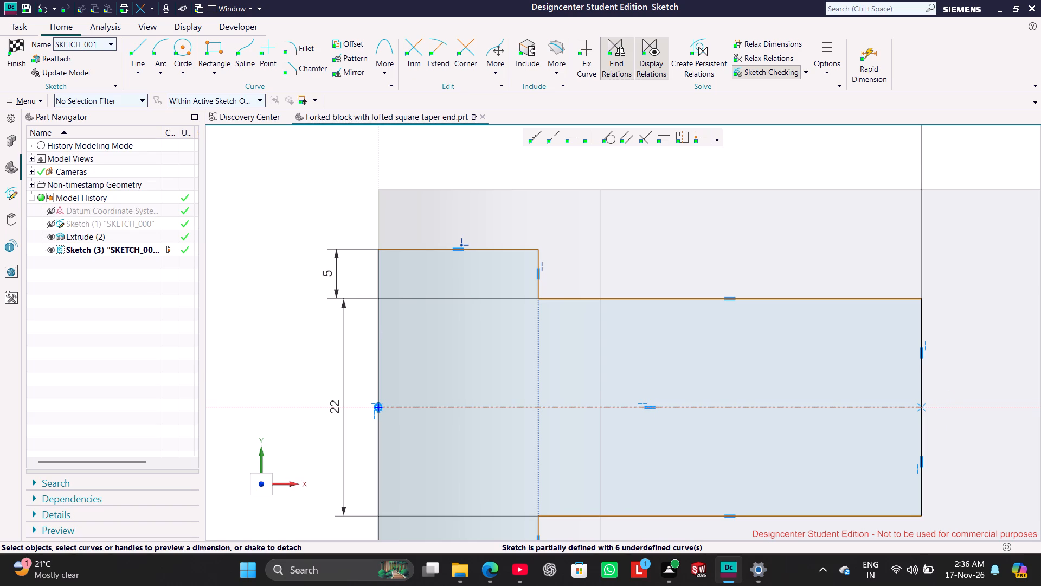
Examine the stepped slot profile against the block's rounded end, then return to a view square to the sketch.
scroll(634, 346, up, 2)
scroll(636, 352, down, 8)
middle_drag(639, 454, 642, 410)
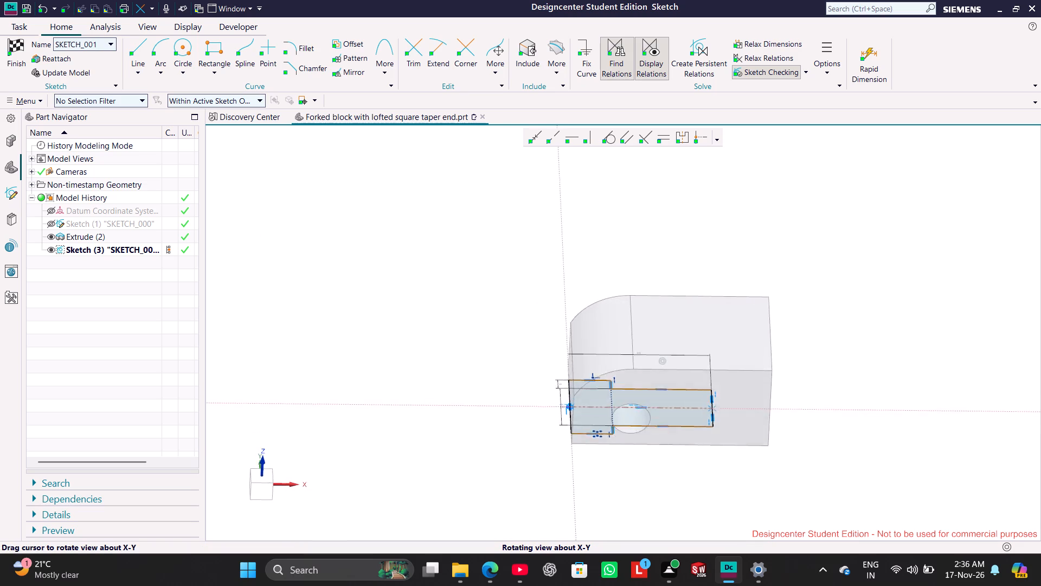
middle_drag(642, 410, 643, 404)
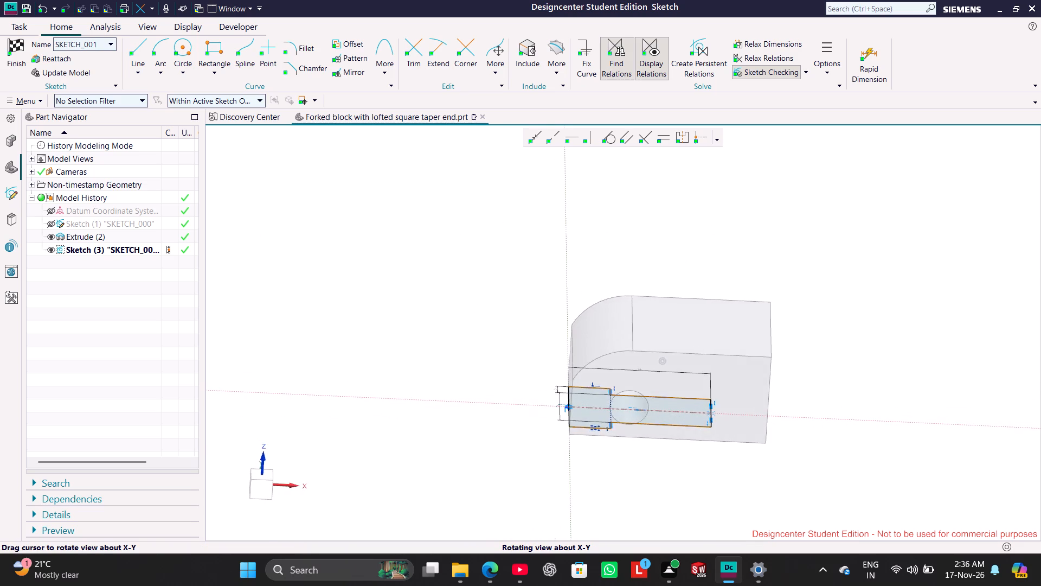
middle_drag(643, 404, 639, 385)
scroll(286, 449, down, 1)
middle_drag(286, 448, 287, 487)
click(269, 483)
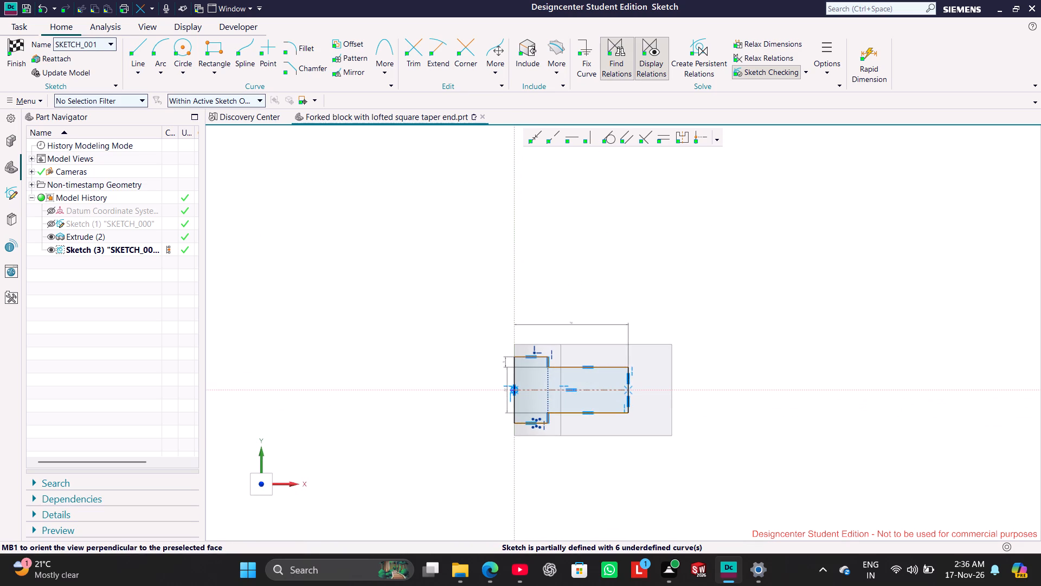
scroll(590, 385, up, 5)
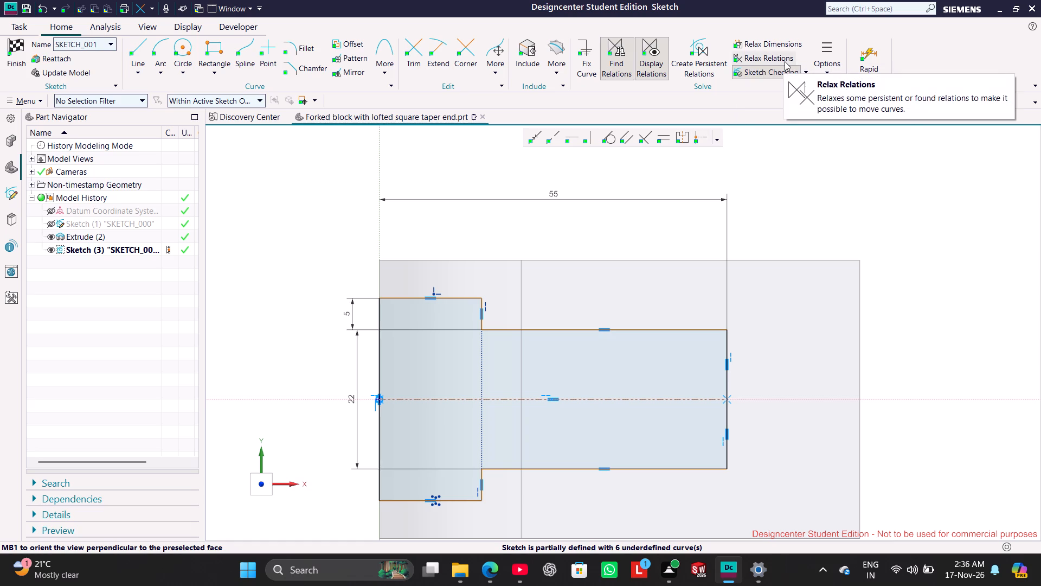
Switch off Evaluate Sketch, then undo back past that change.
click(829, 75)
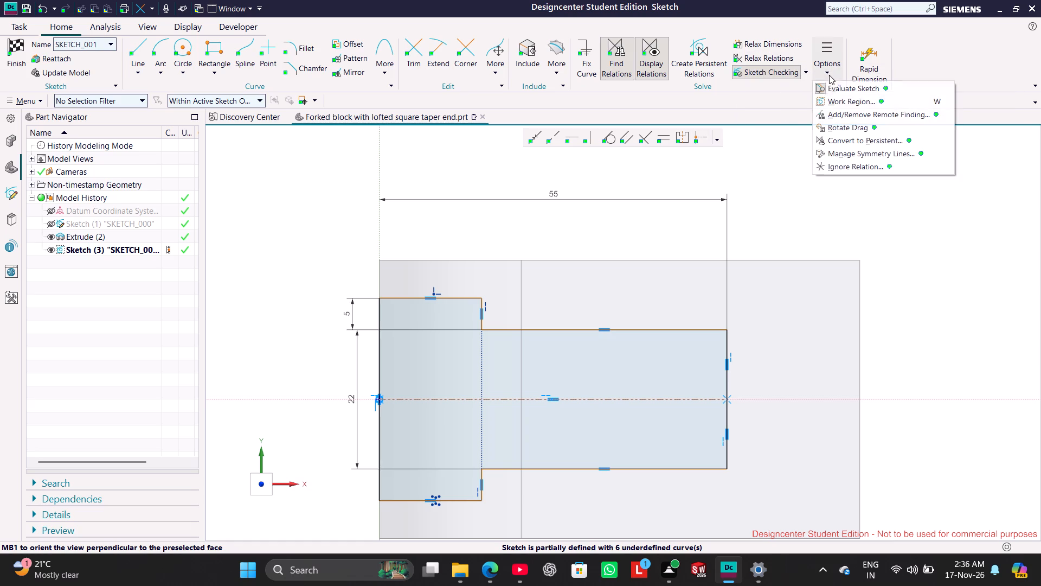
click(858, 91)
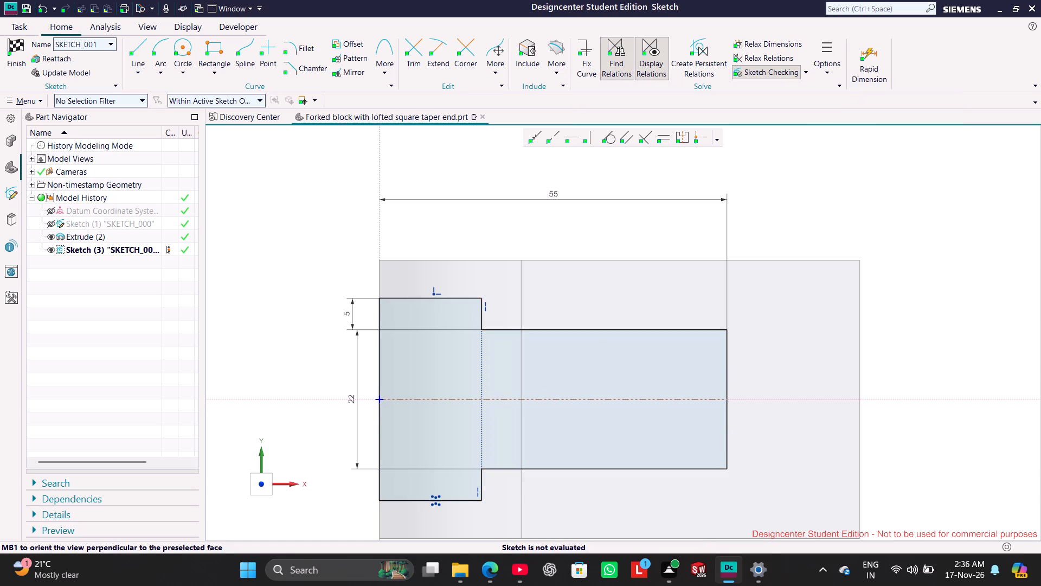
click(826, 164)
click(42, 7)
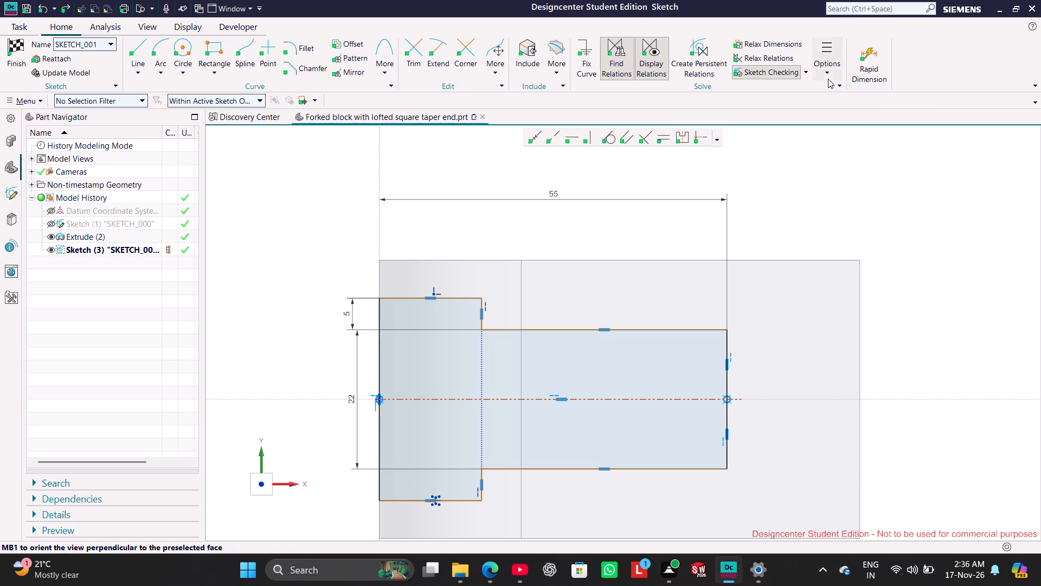
Turn on the creation of persistent relations for the sketch.
click(828, 75)
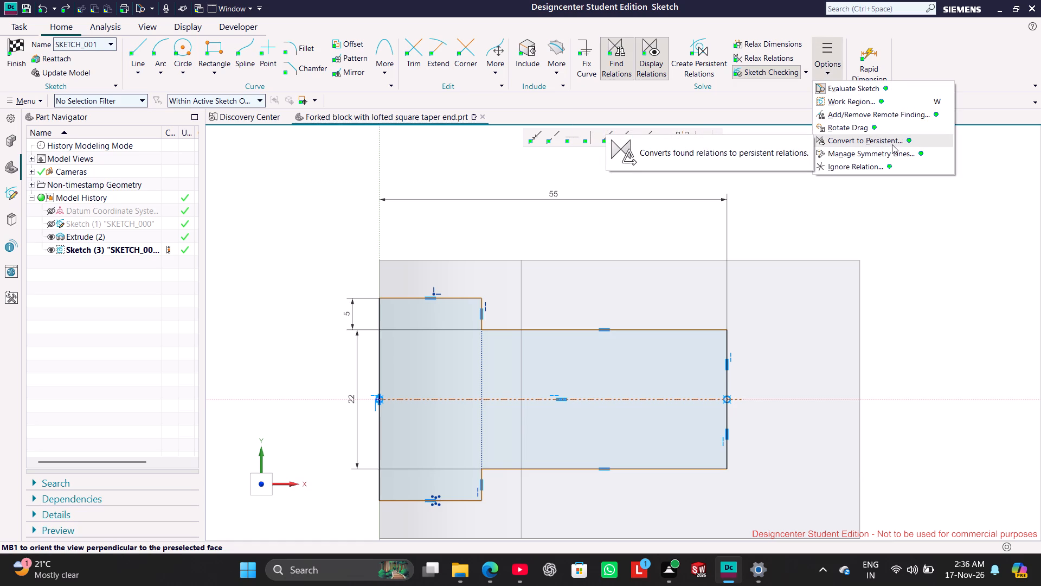
click(702, 52)
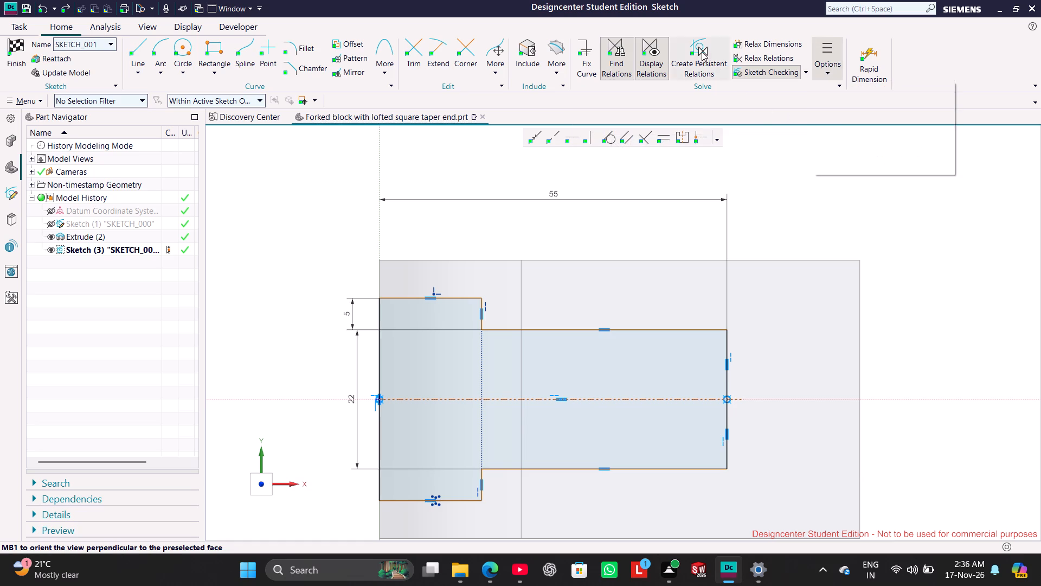
click(519, 288)
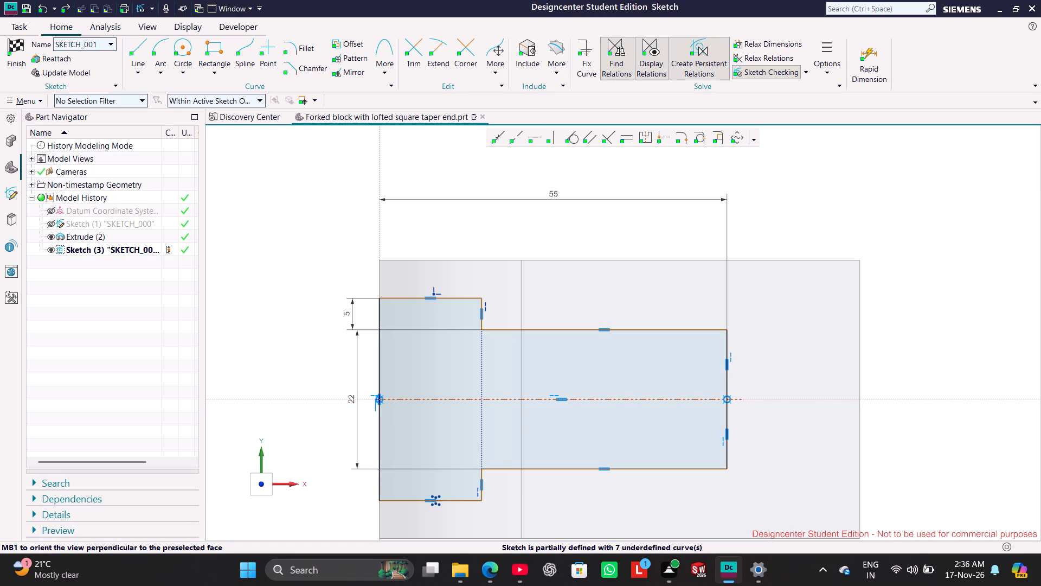
Include the block's vertical tangent edge, where the rounded end meets the flat, in the sketch as reference geometry.
click(826, 78)
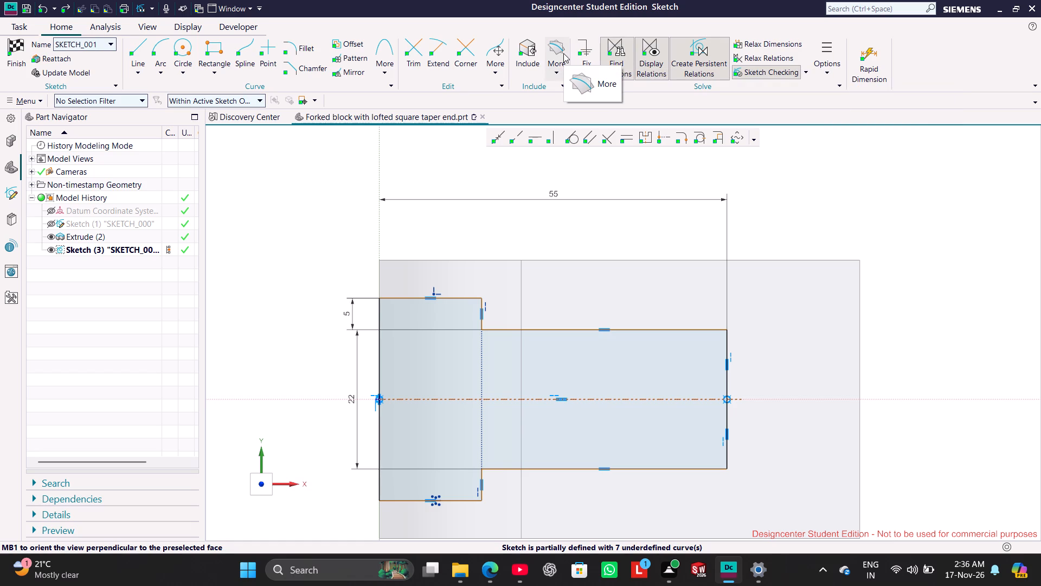
click(558, 77)
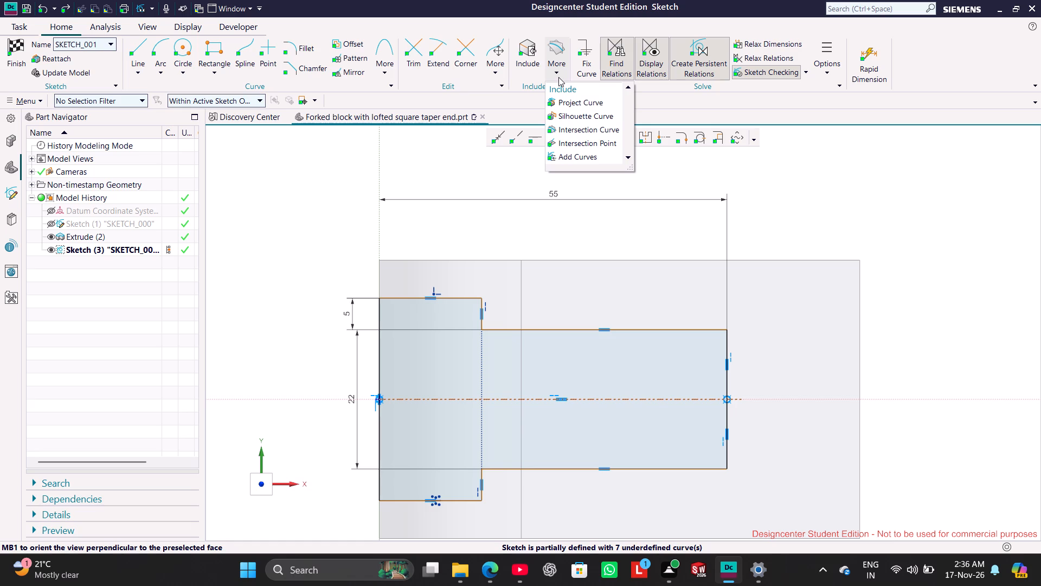
click(526, 58)
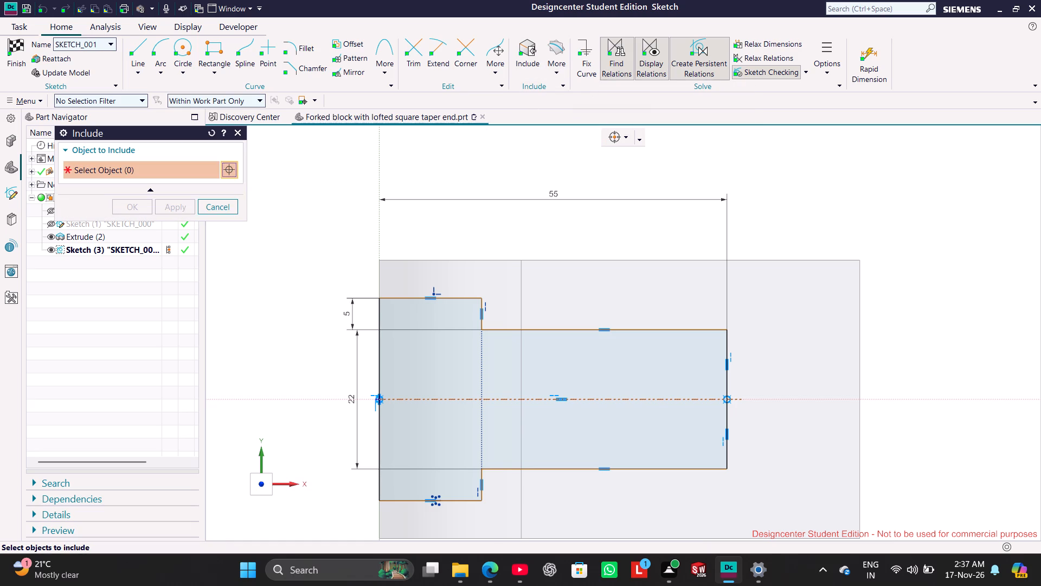
click(523, 295)
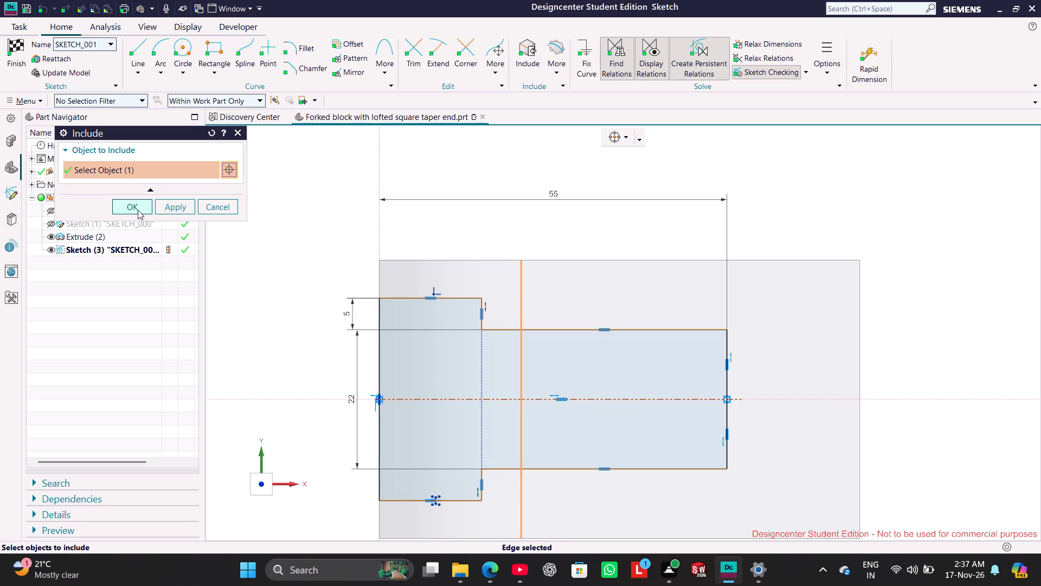
click(138, 210)
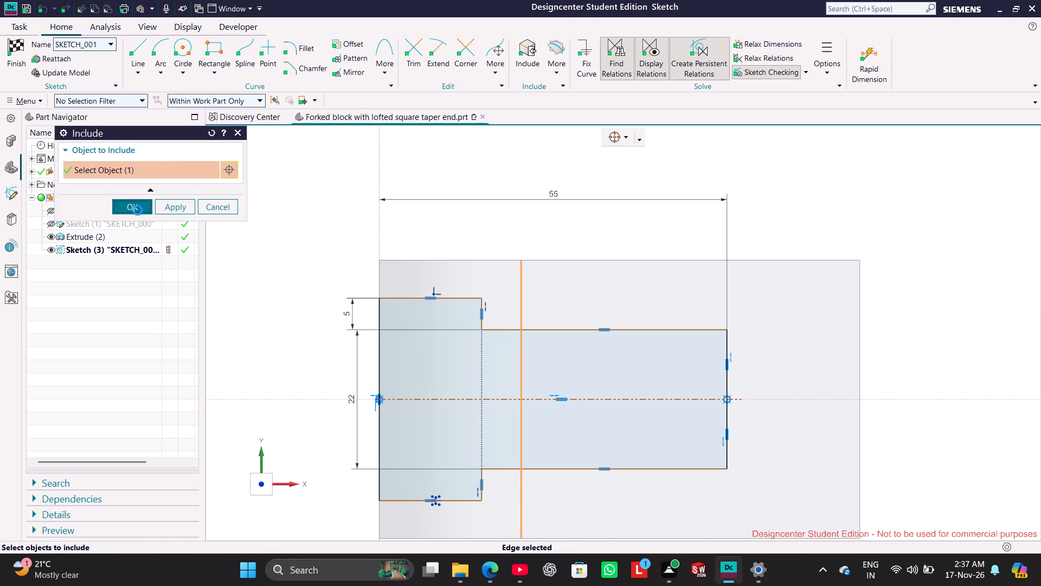
Make the upper corner of the profile's step coincident with the included tangent edge, and finish the sketch.
click(520, 296)
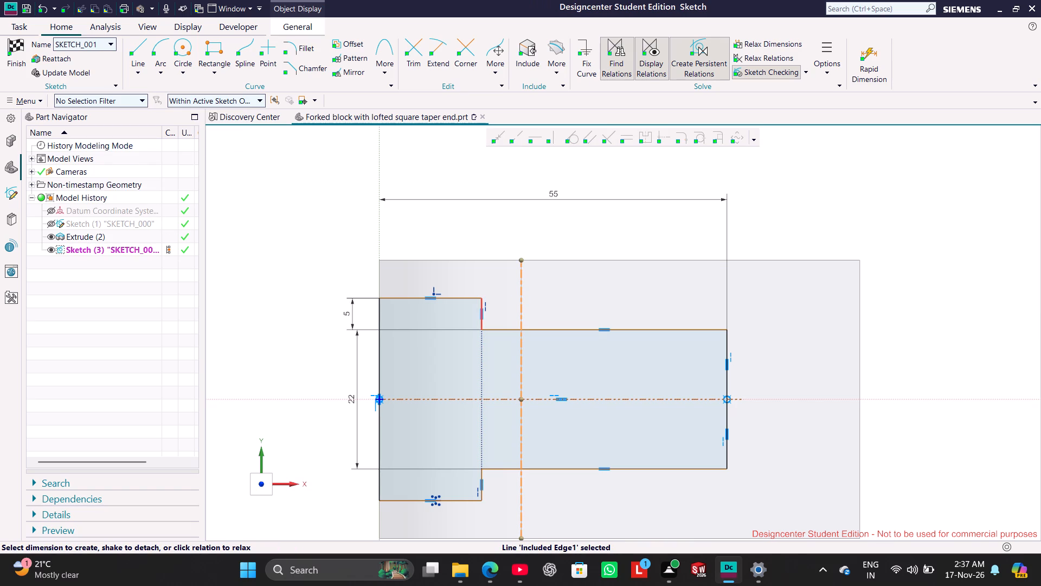
ctrl+click(480, 304)
click(483, 306)
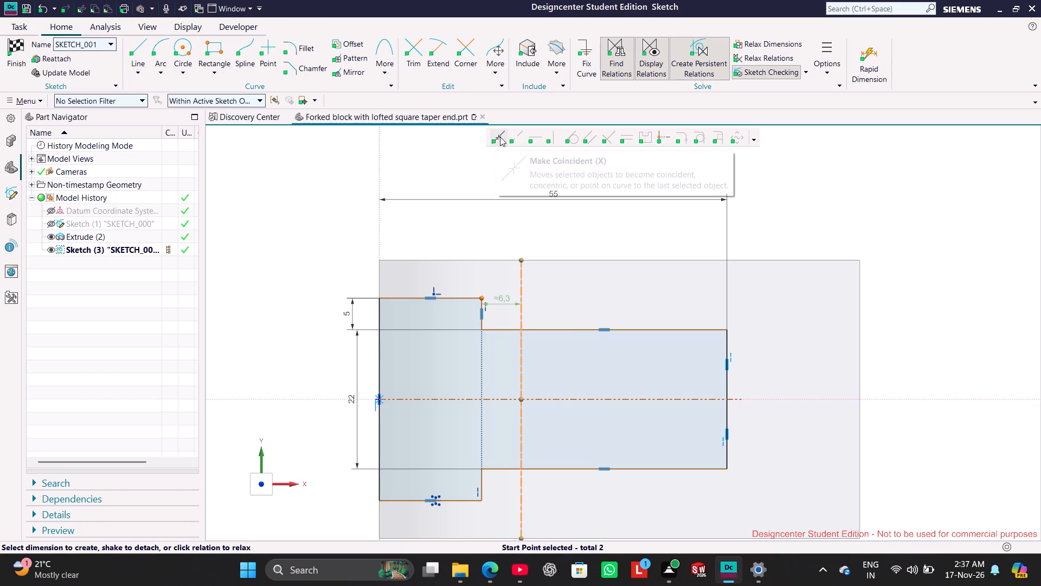
click(519, 136)
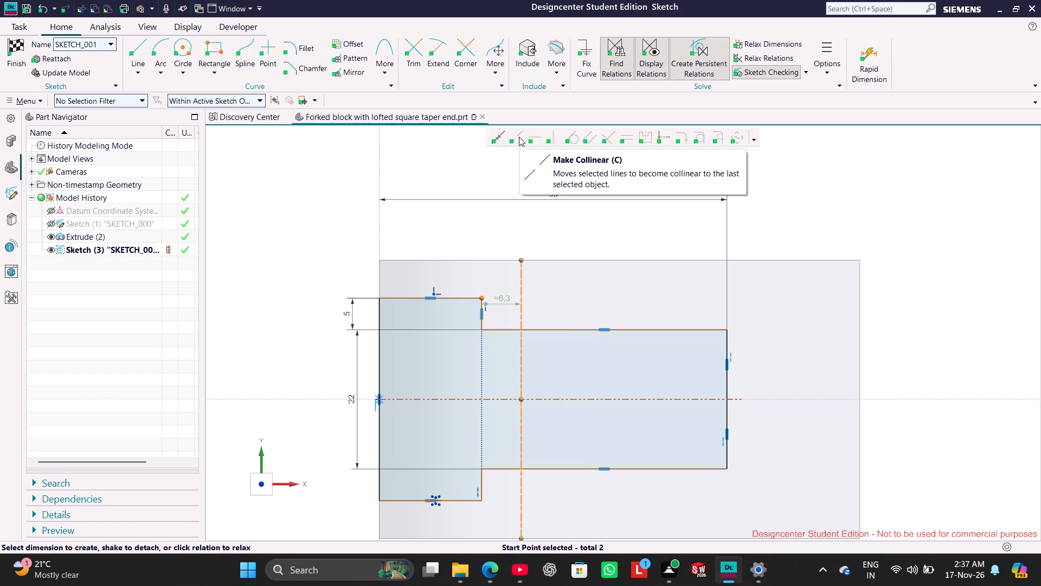
click(517, 136)
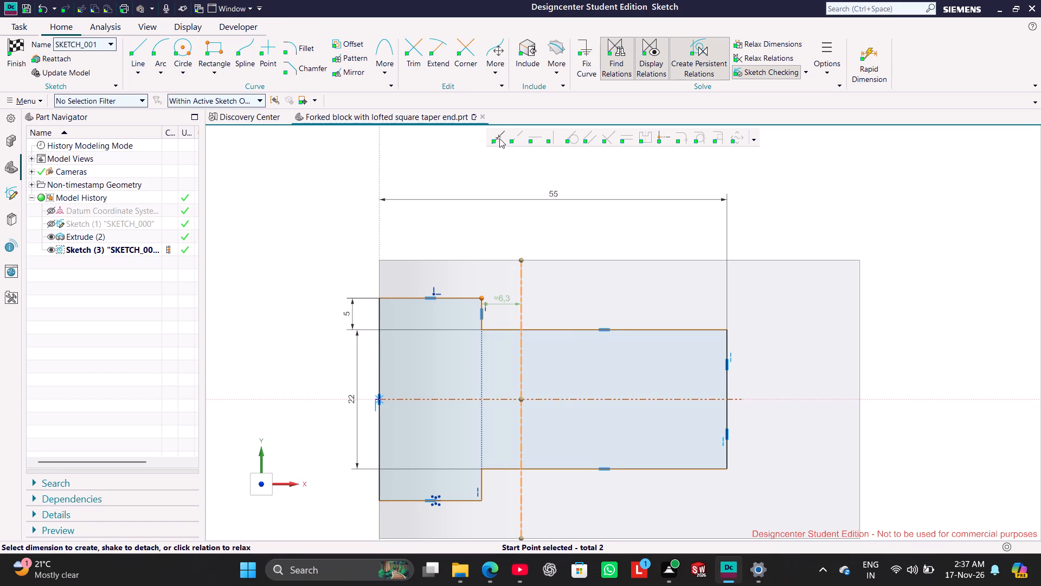
click(499, 137)
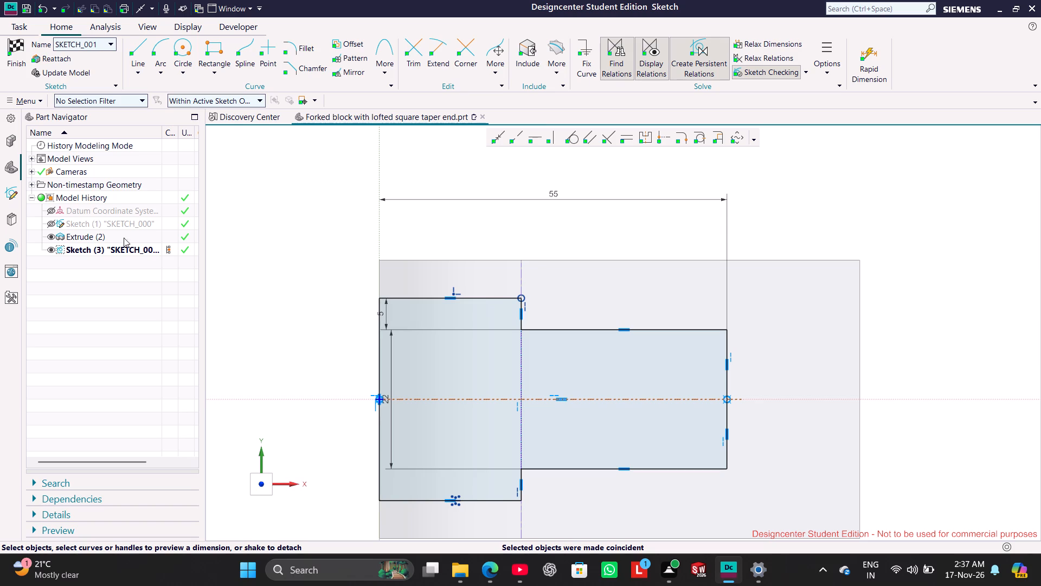
click(19, 65)
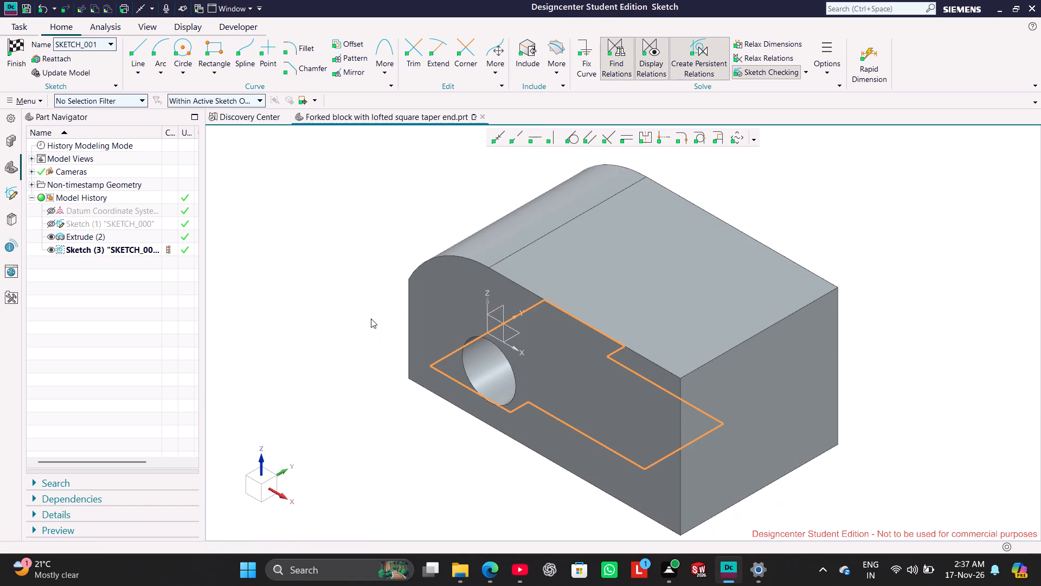
Extrude the stepped slot profile from 0 to 44 mm, subtracting it from the block to form the fork.
middle_drag(333, 324, 358, 347)
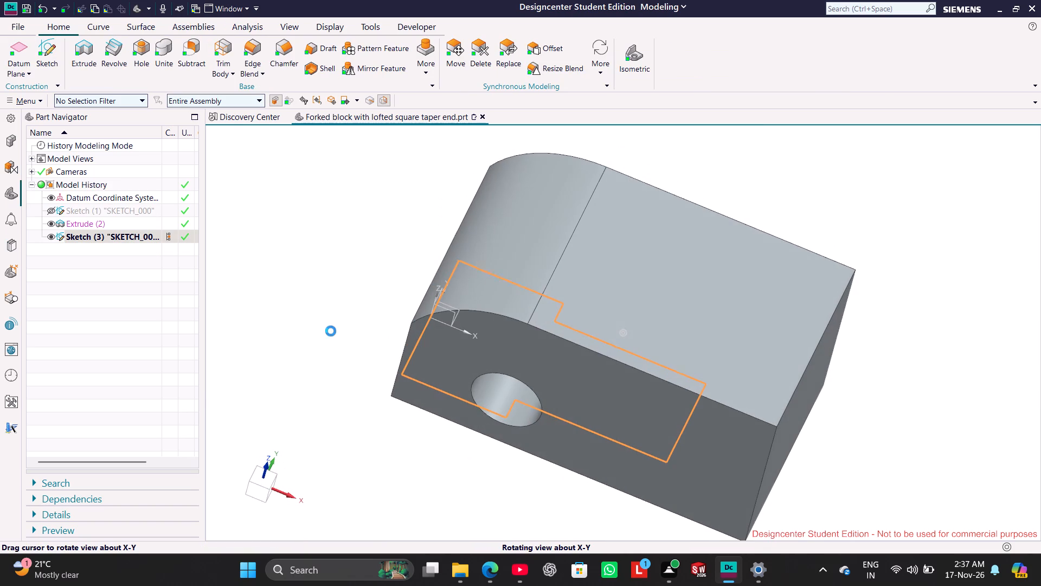
right_click(128, 238)
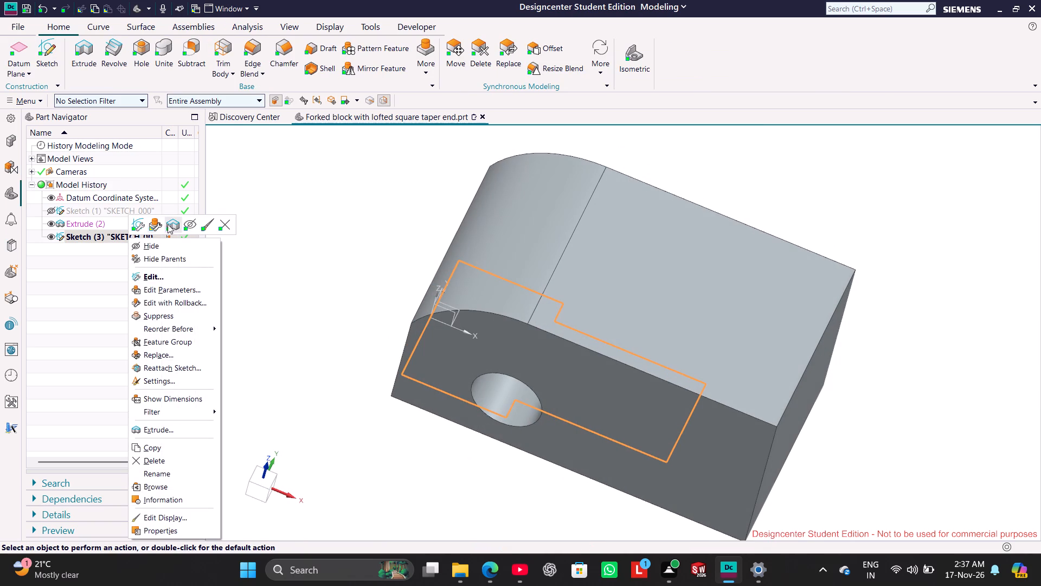
click(172, 221)
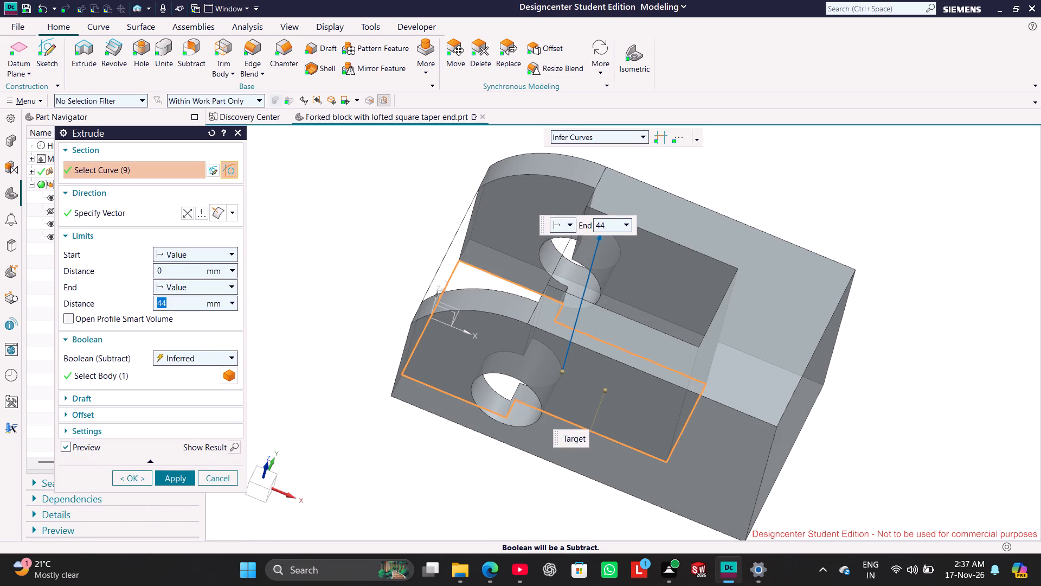
click(187, 474)
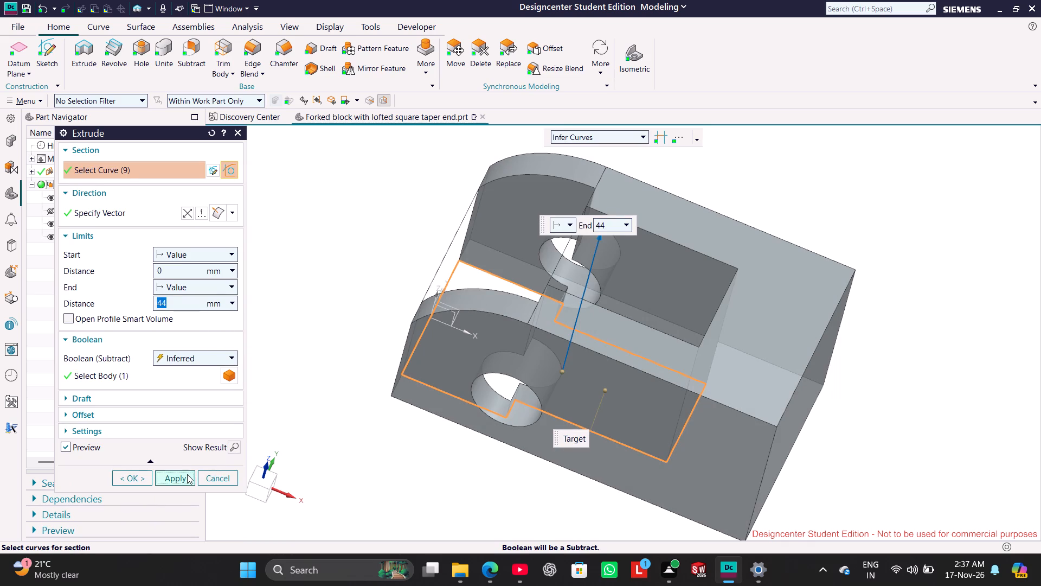
click(215, 479)
Hide the stepped slot profile sketch, SKETCH_001, leaving the forked body in isometric view.
middle_drag(295, 422, 322, 449)
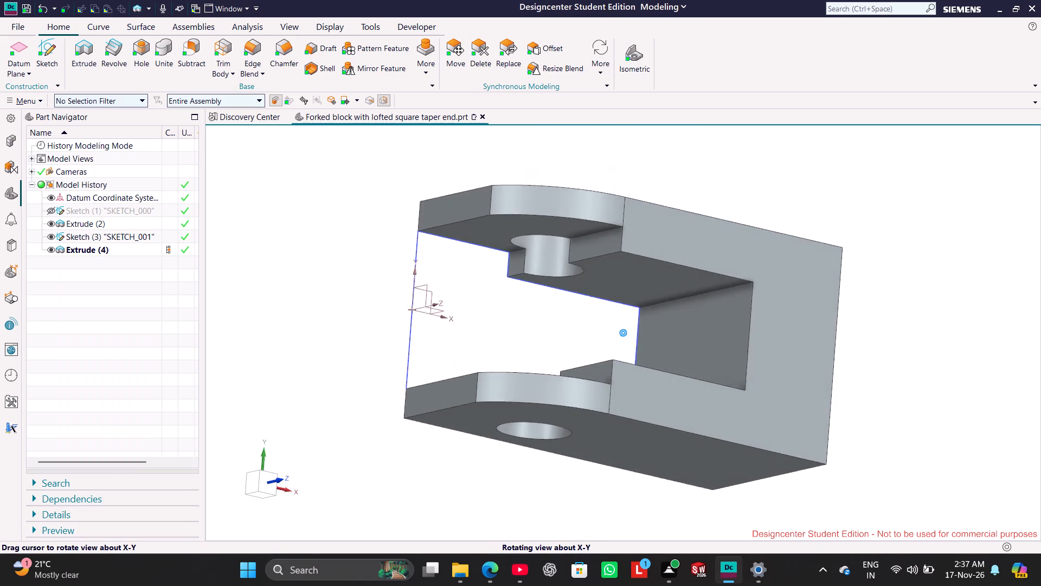
middle_drag(322, 449, 311, 385)
click(639, 71)
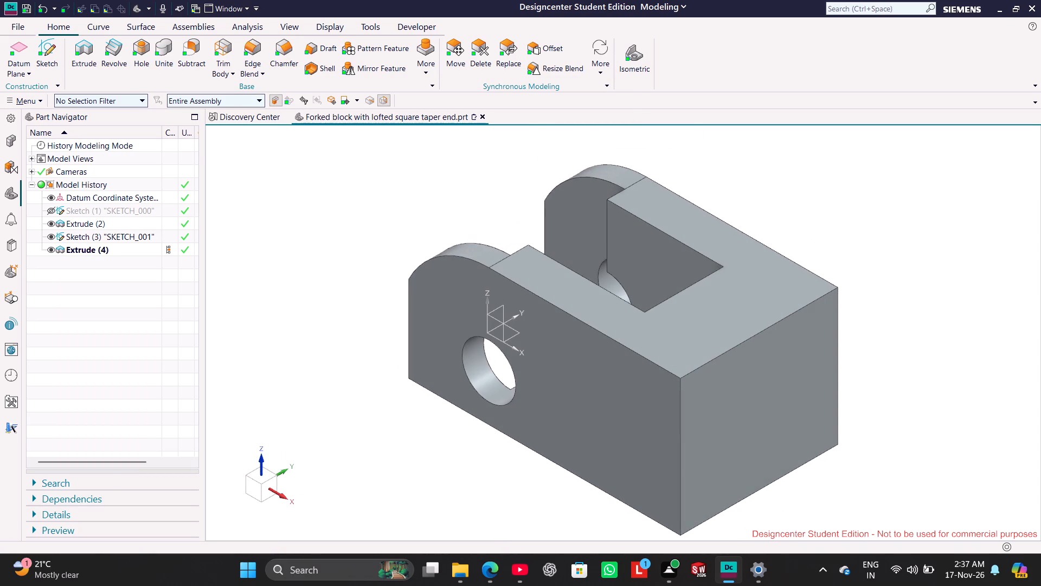
middle_drag(353, 270, 418, 317)
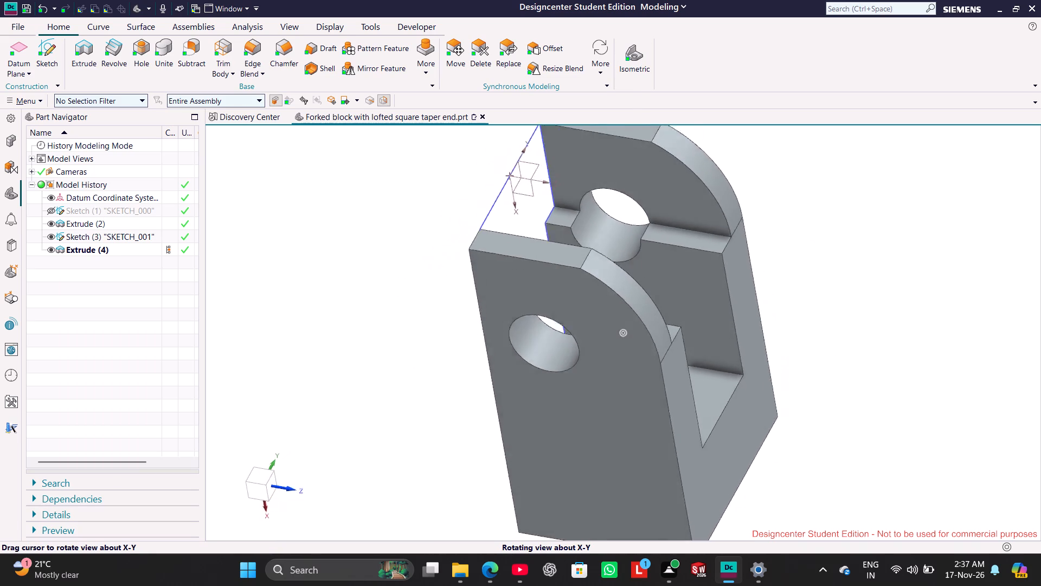
middle_drag(418, 317, 383, 287)
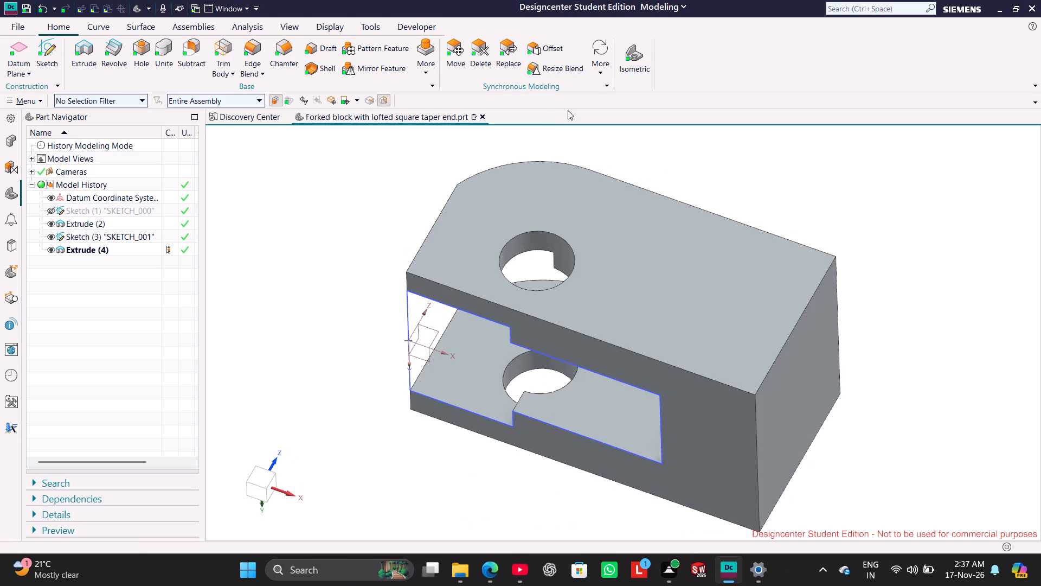
click(647, 55)
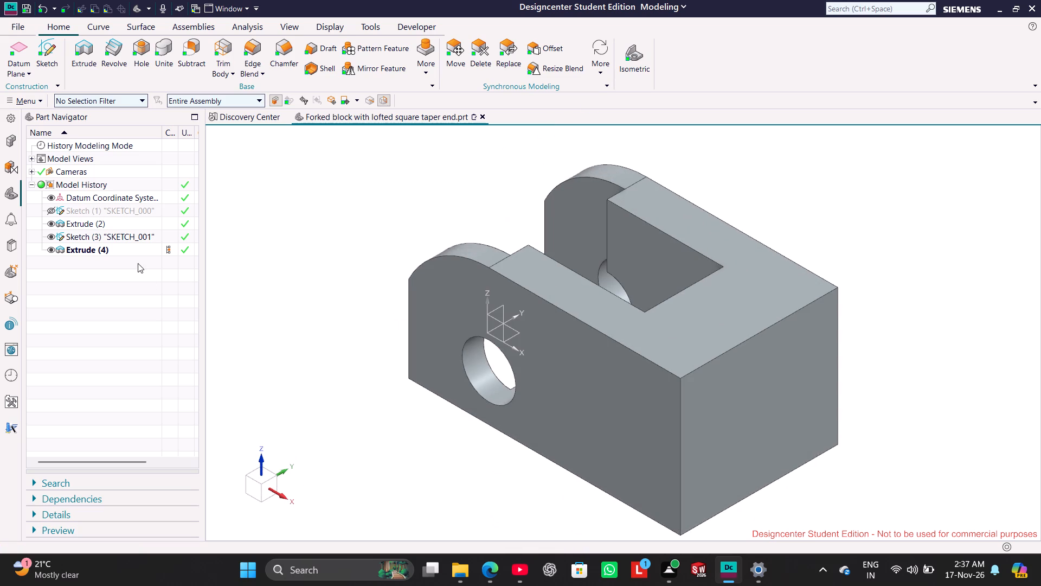
click(49, 235)
click(310, 200)
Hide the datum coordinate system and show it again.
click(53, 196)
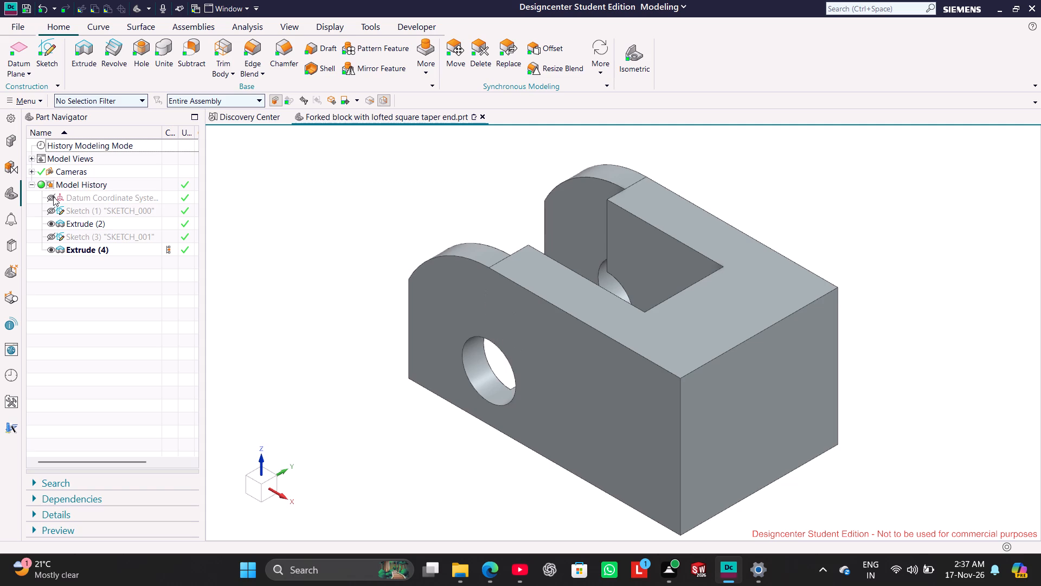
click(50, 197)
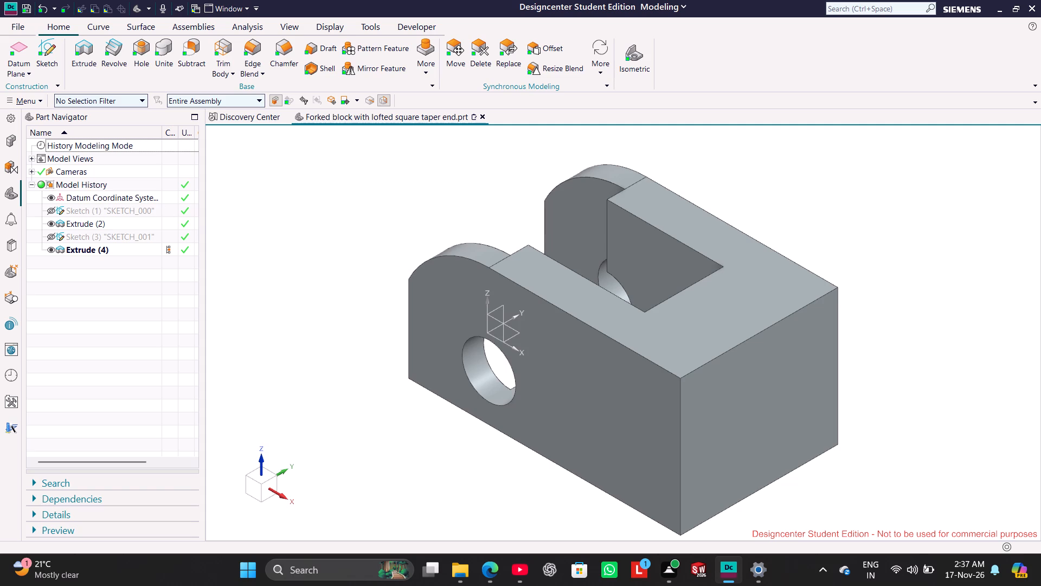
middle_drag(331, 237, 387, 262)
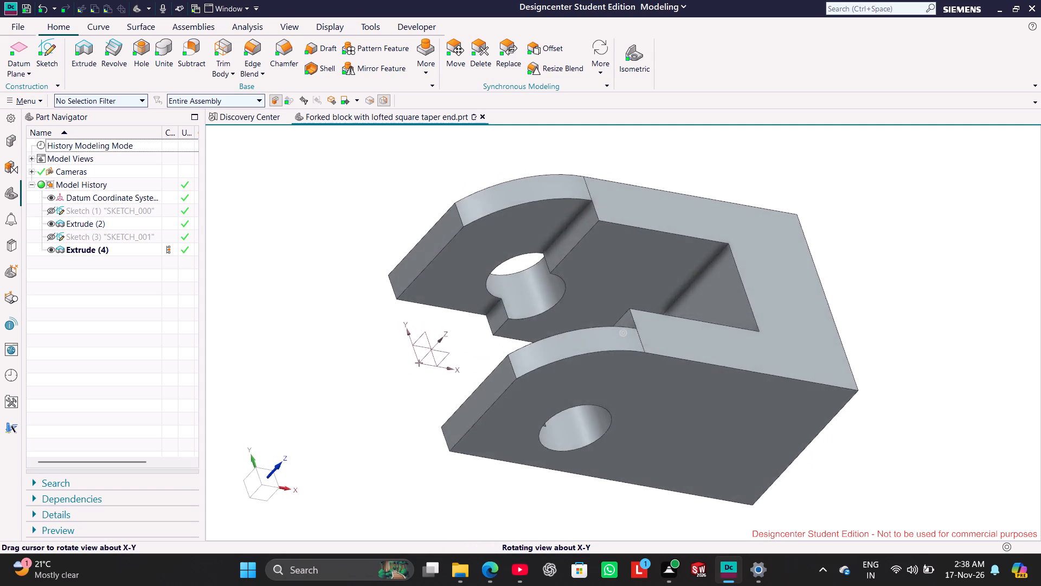
Start a new sketch on the flat end face of the block, opposite the fork arms.
middle_drag(387, 262, 340, 251)
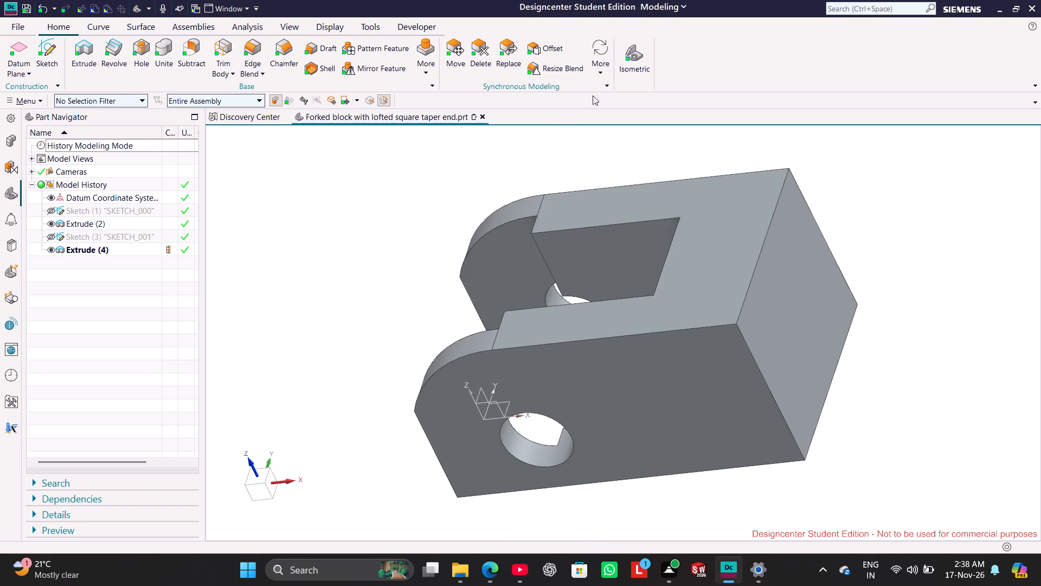
click(635, 53)
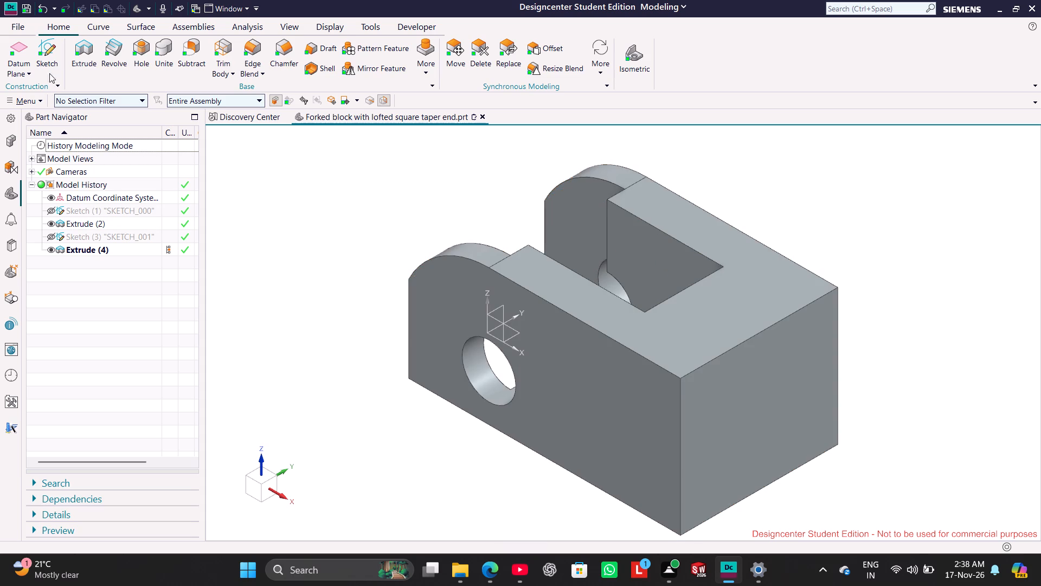
click(50, 63)
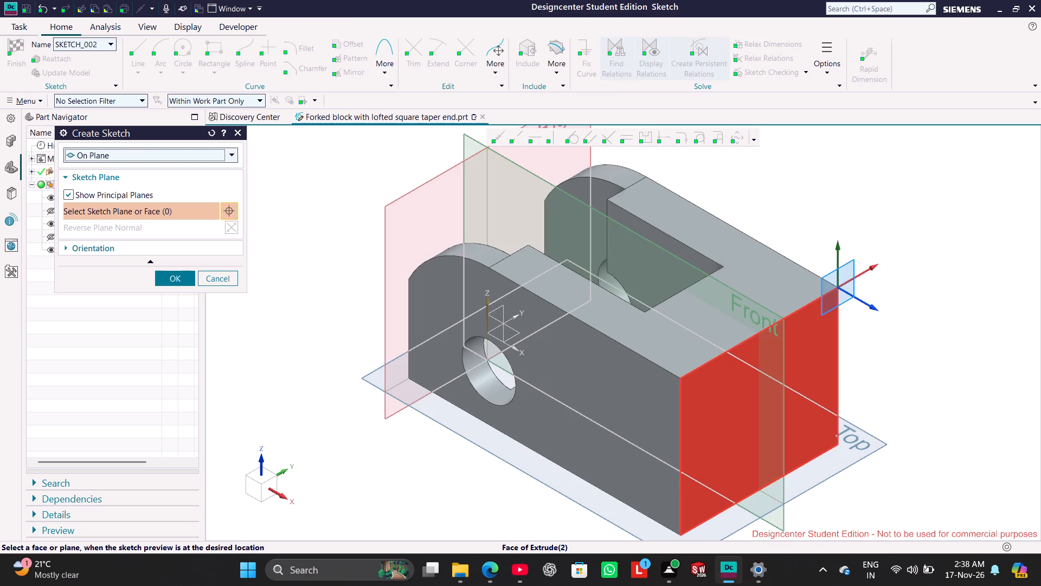
click(818, 336)
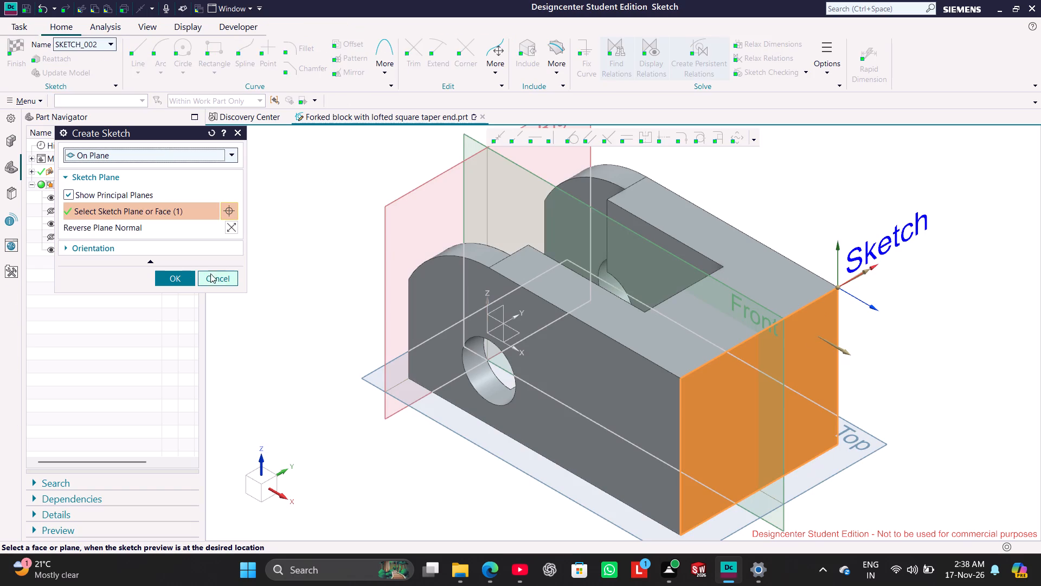
click(178, 272)
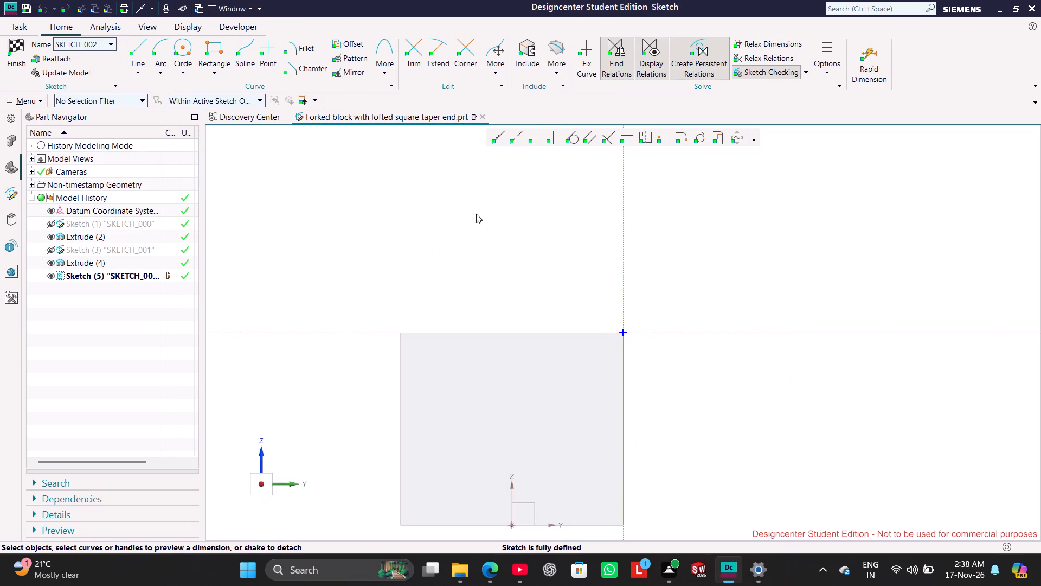
Include the four boundary edges of the end face in the sketch, and finish the sketch.
click(528, 58)
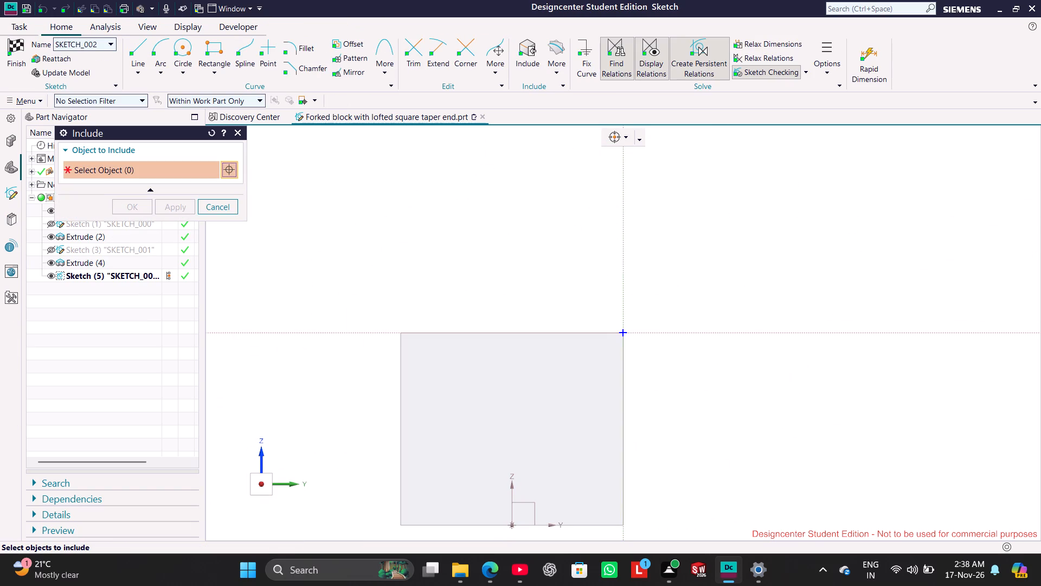
click(576, 333)
click(625, 388)
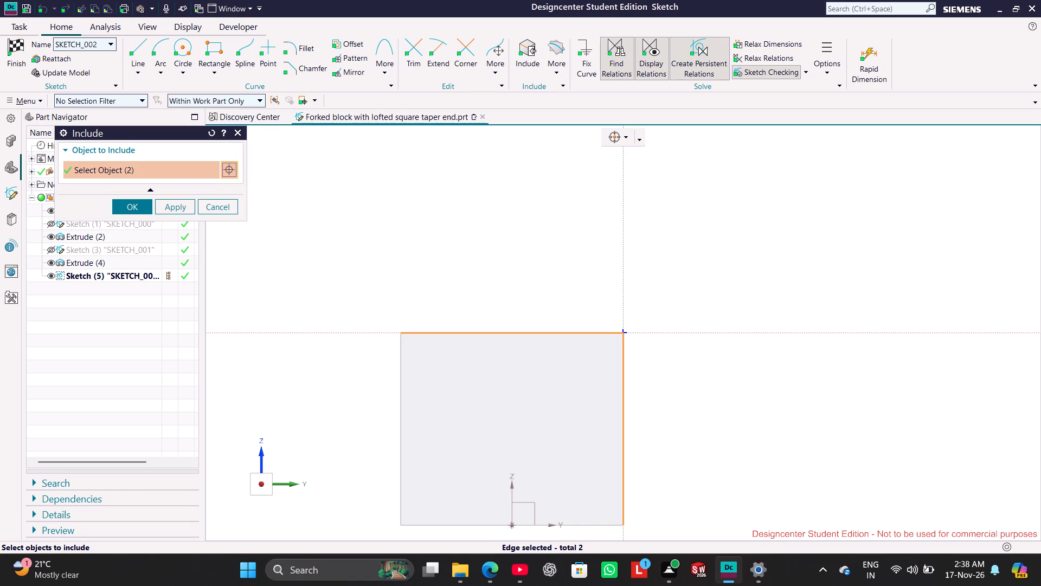
click(597, 527)
click(403, 439)
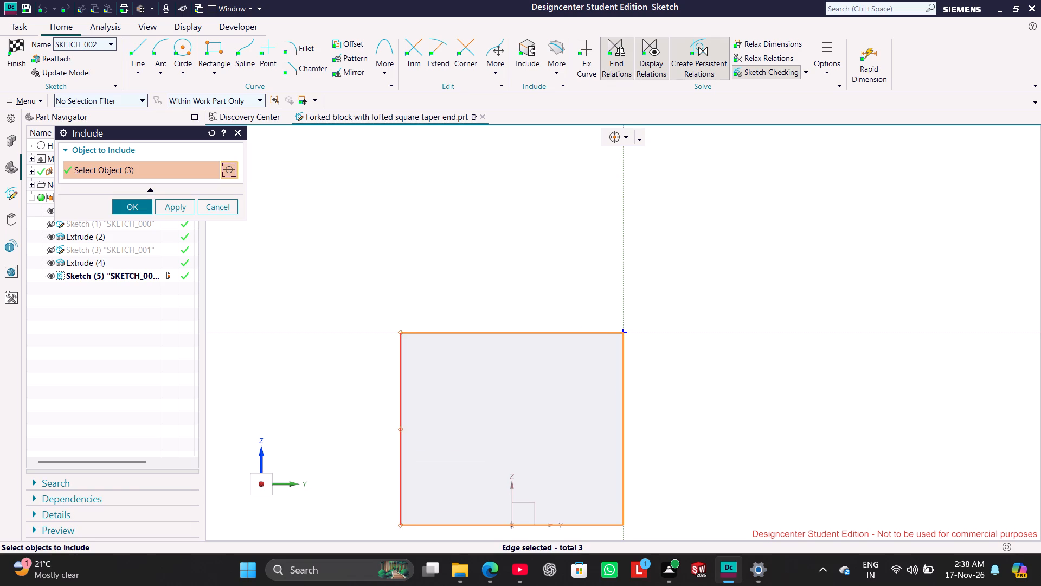
click(142, 207)
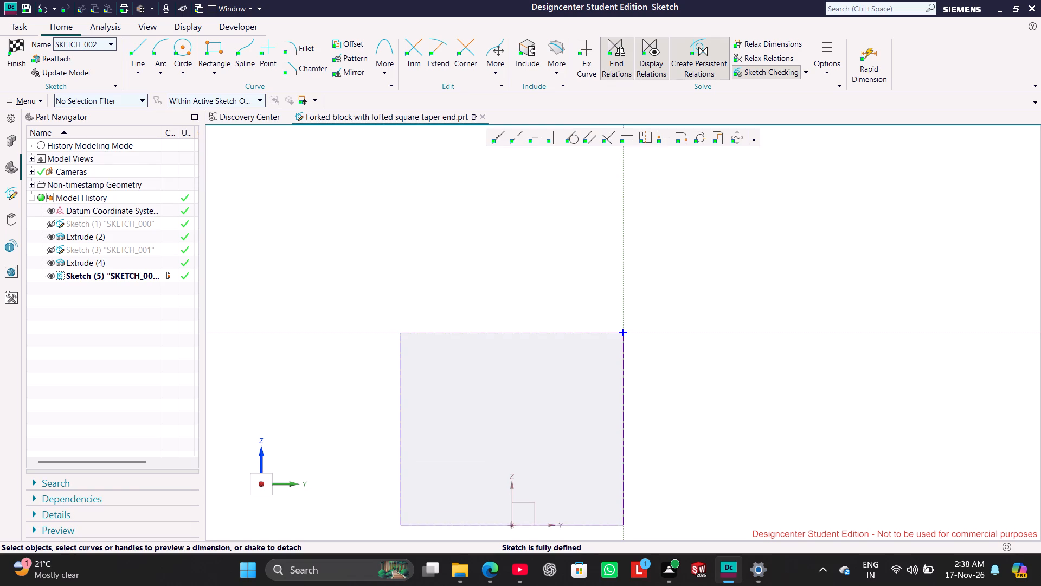
click(525, 331)
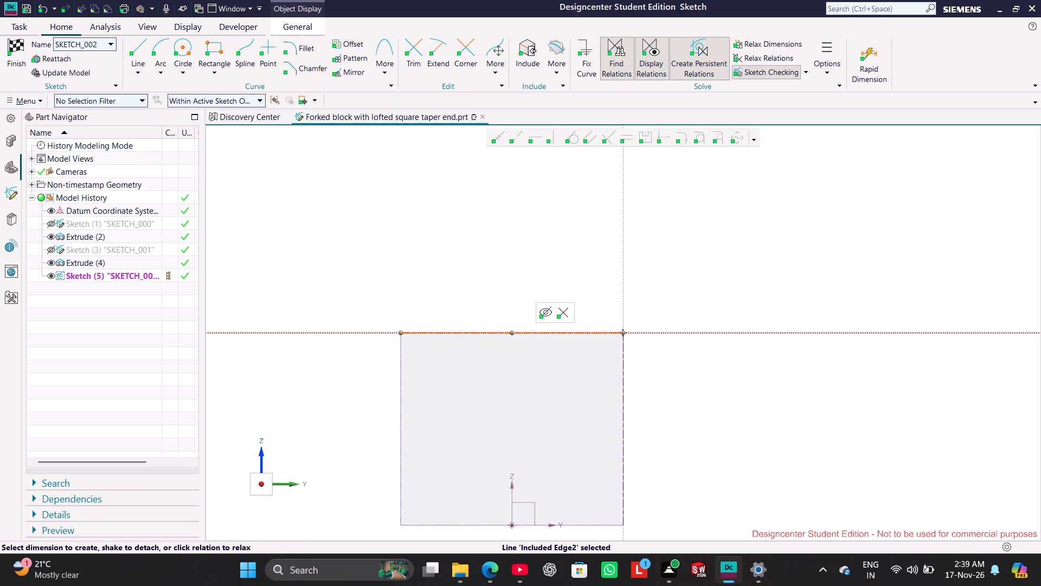
click(489, 256)
middle_drag(352, 412, 362, 416)
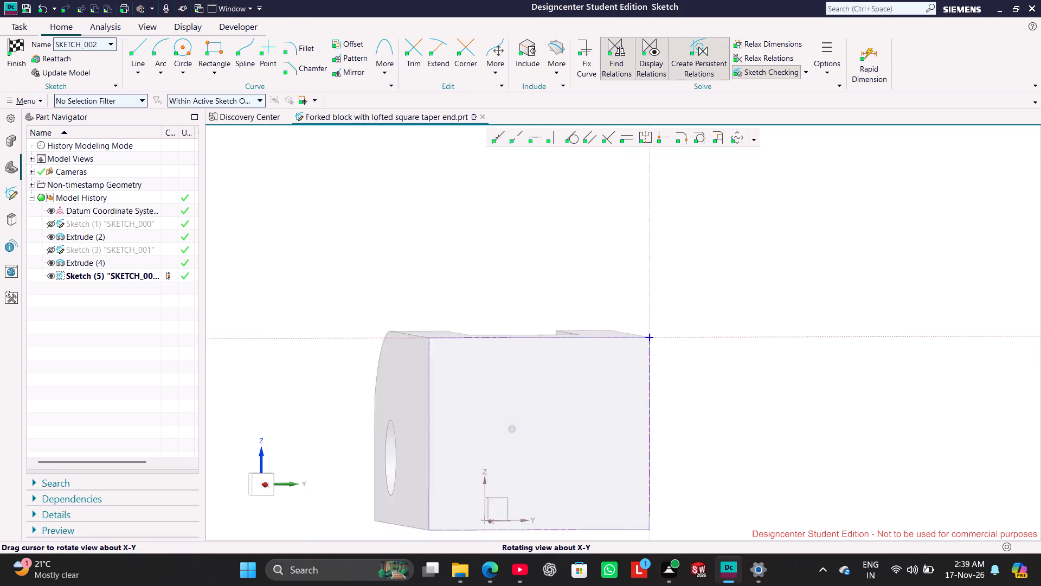
middle_drag(362, 416, 354, 405)
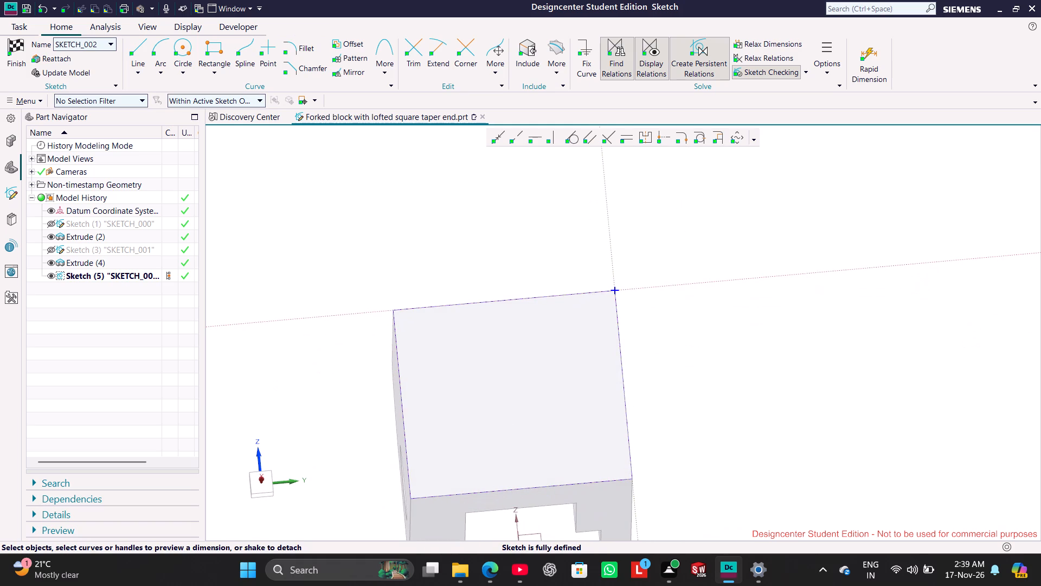
click(267, 491)
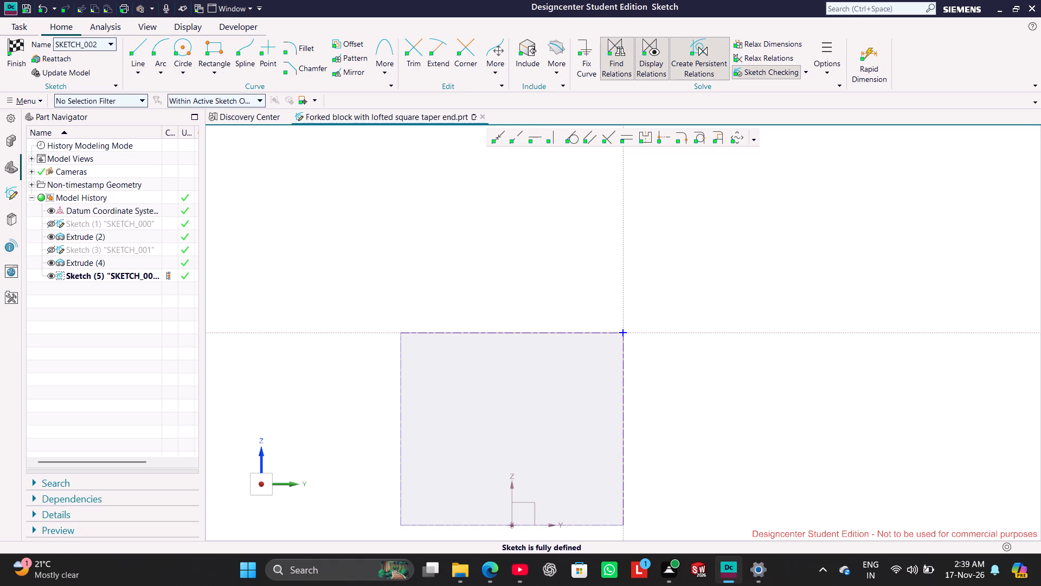
middle_drag(448, 237, 465, 249)
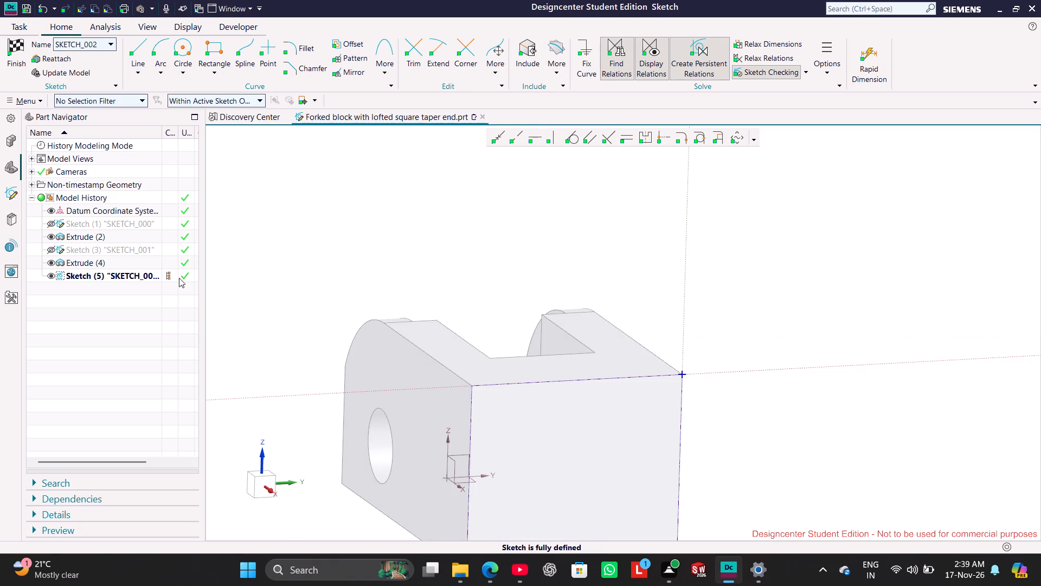
right_click(133, 273)
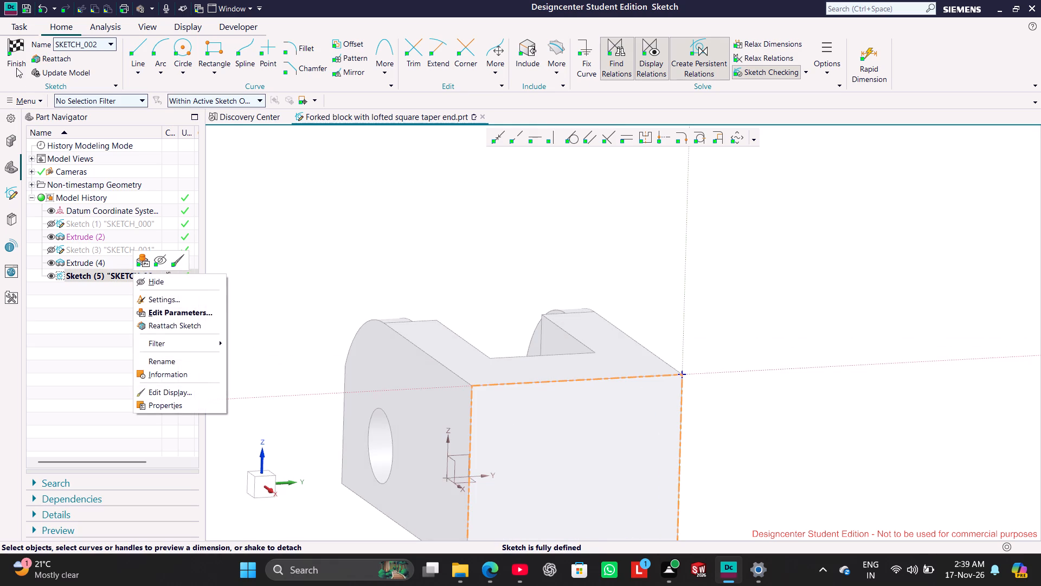
click(15, 62)
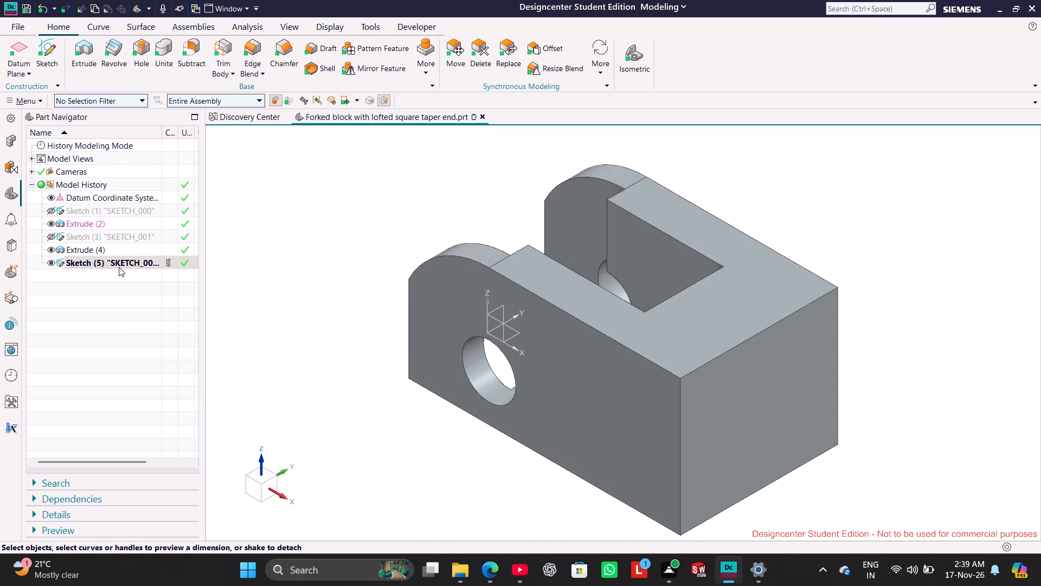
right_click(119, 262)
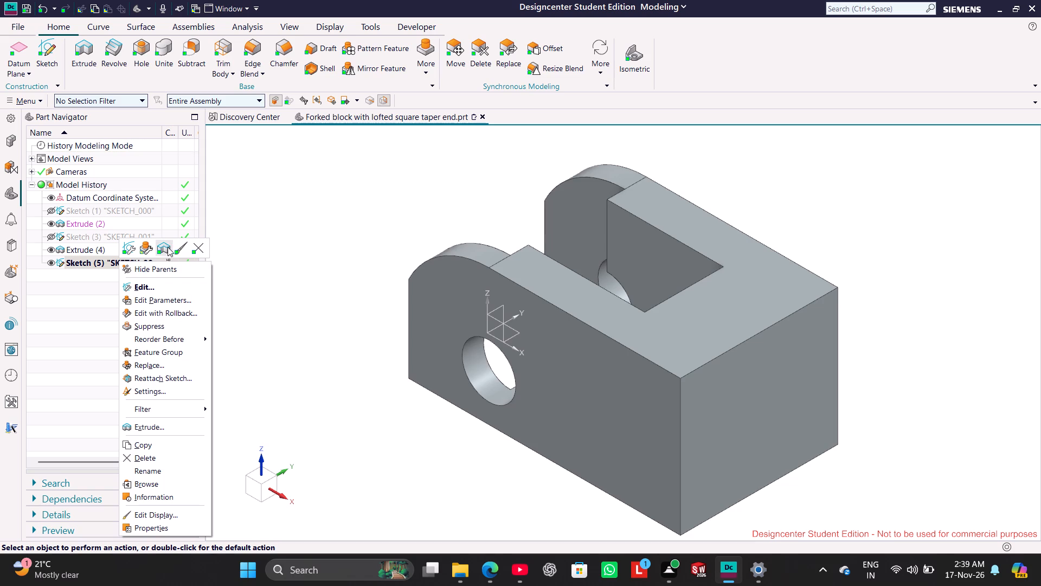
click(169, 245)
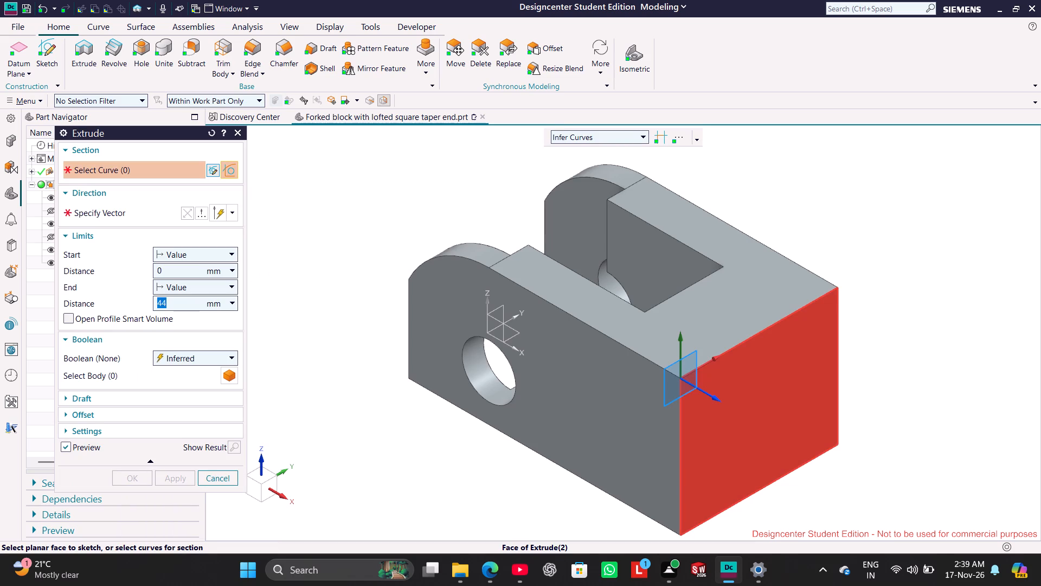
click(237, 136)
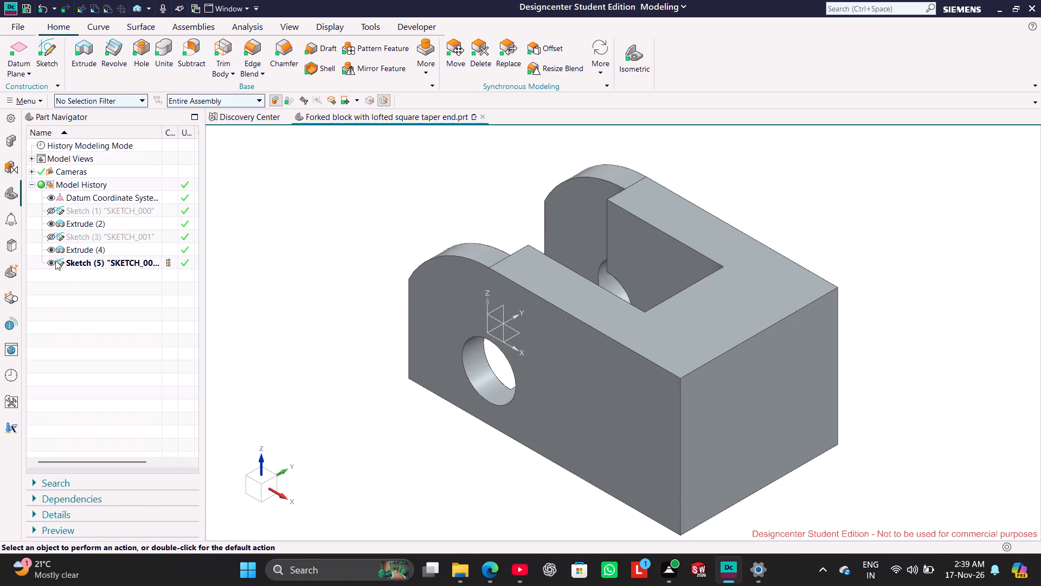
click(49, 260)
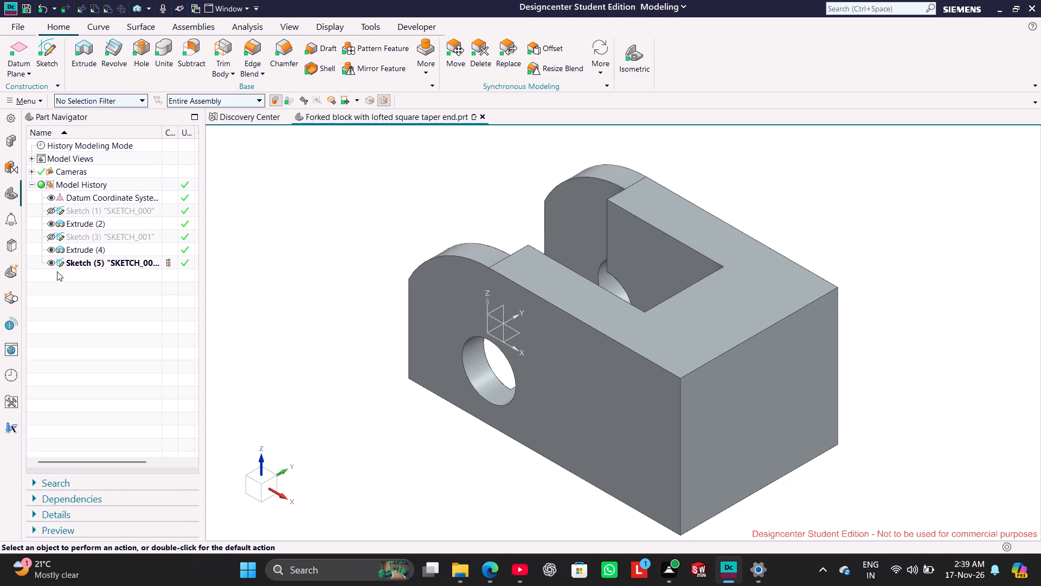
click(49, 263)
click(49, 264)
Reopen the end-face sketch, trace its included edges with a closed 44 by 38 mm rectangle of lines, and finish it.
right_click(104, 262)
click(140, 284)
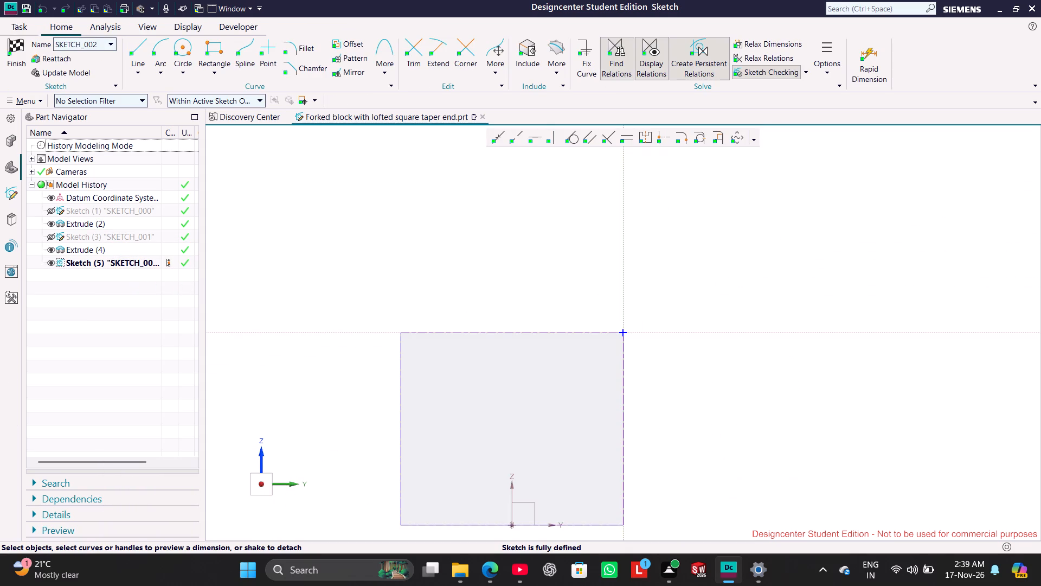
drag(522, 335, 521, 372)
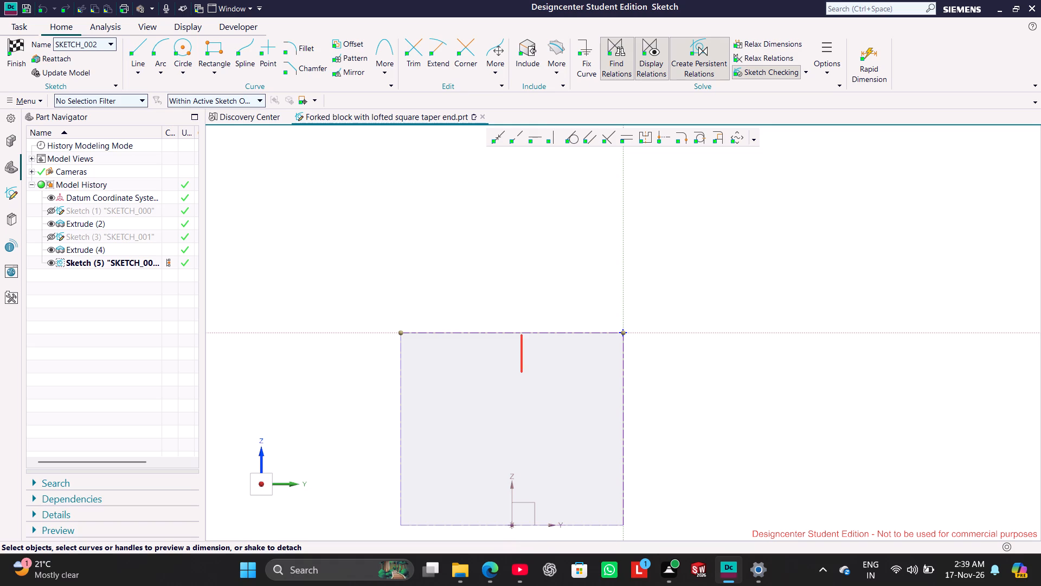
click(137, 46)
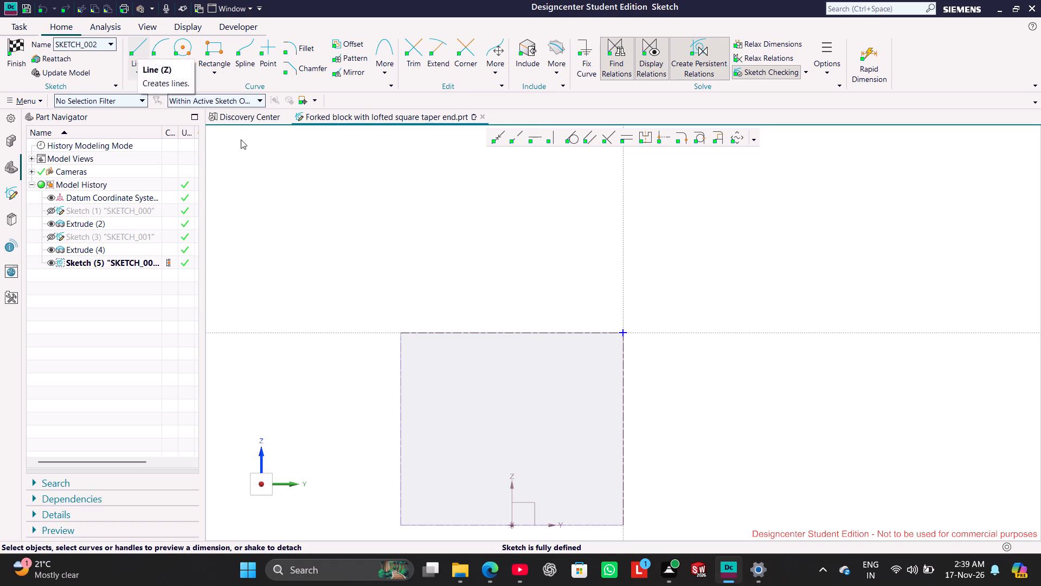
click(401, 335)
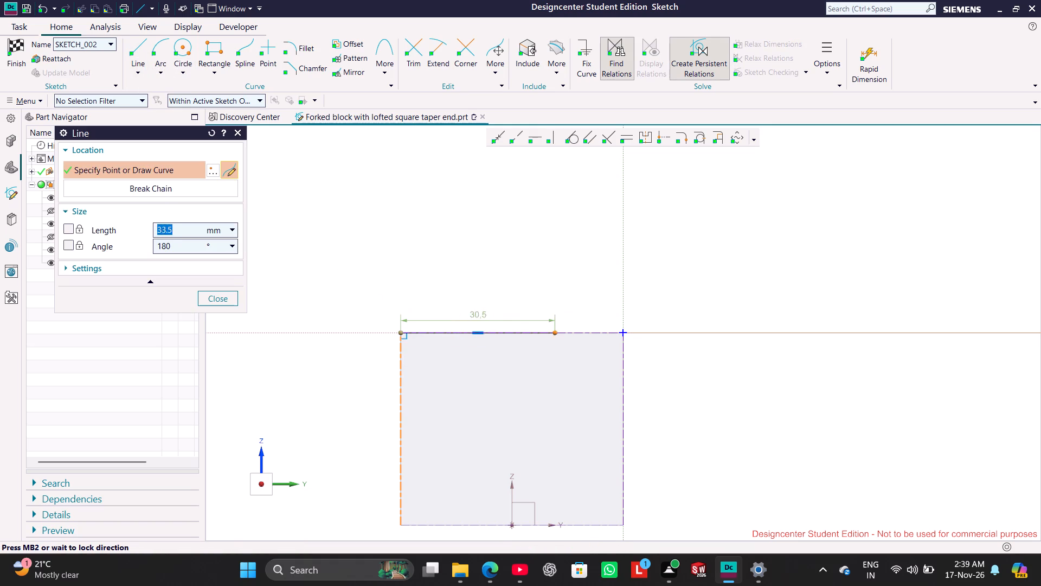
click(625, 335)
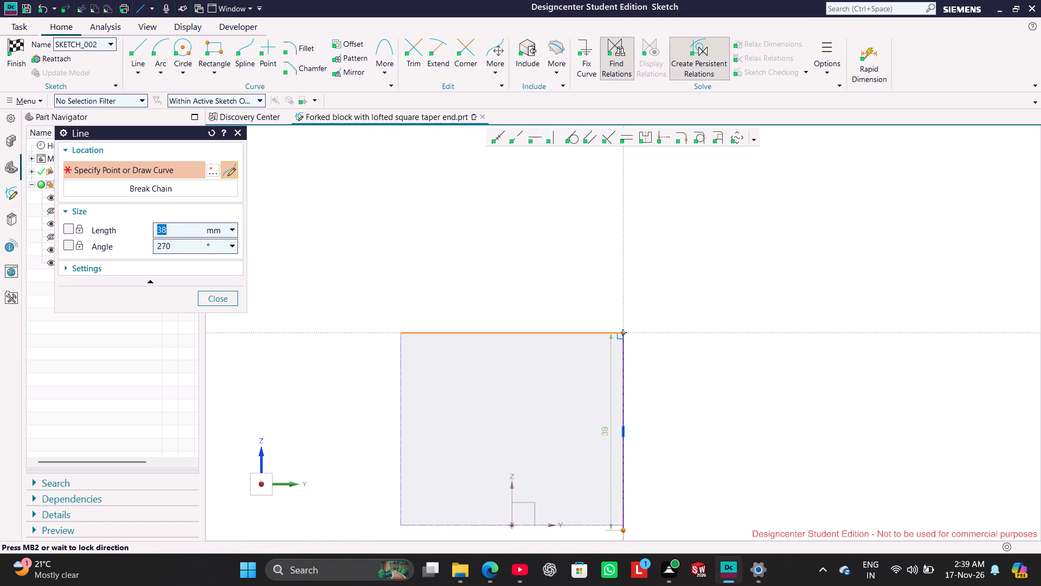
click(624, 523)
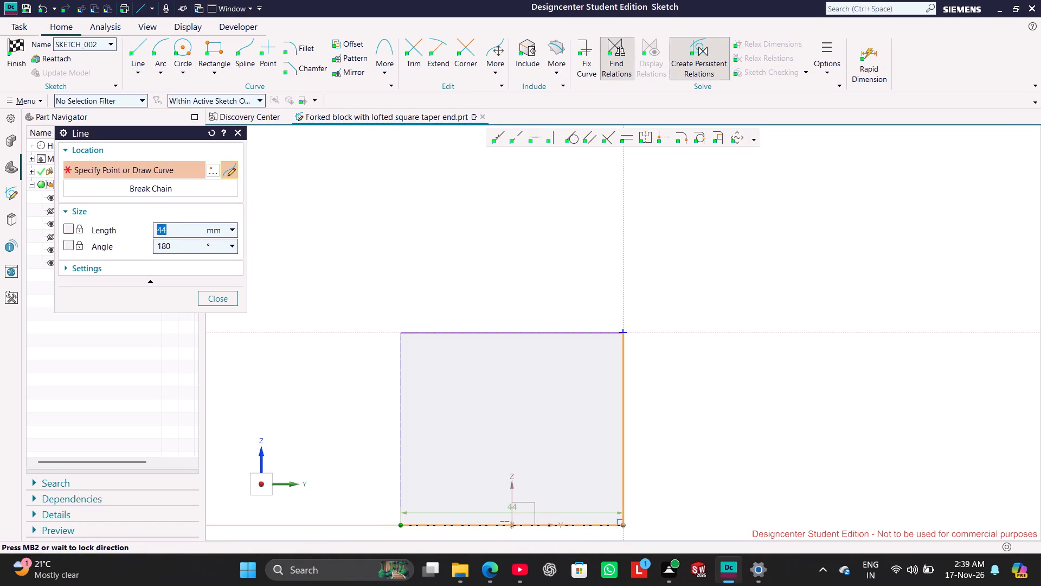
click(403, 522)
click(401, 335)
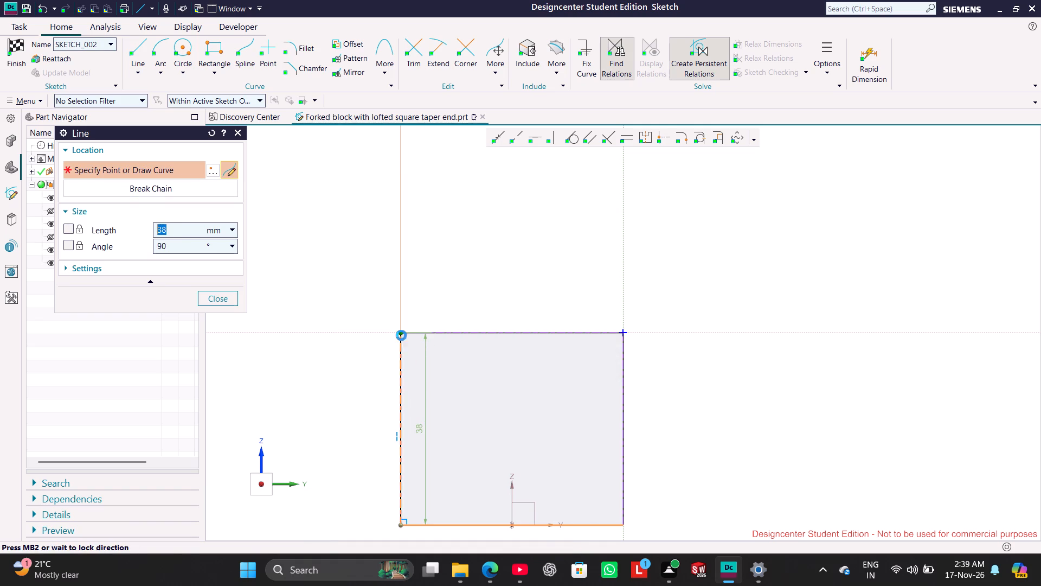
click(213, 296)
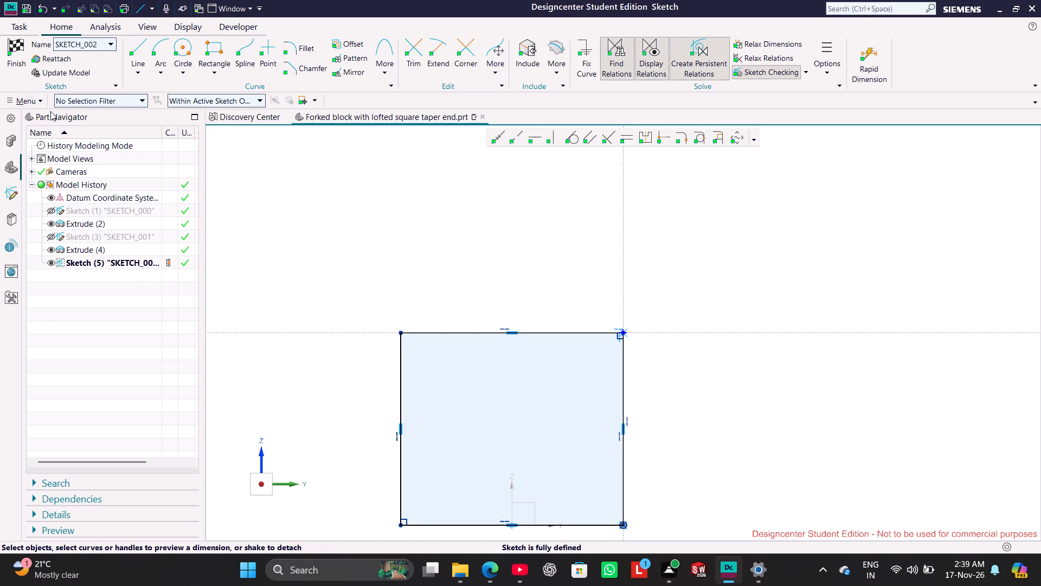
click(19, 58)
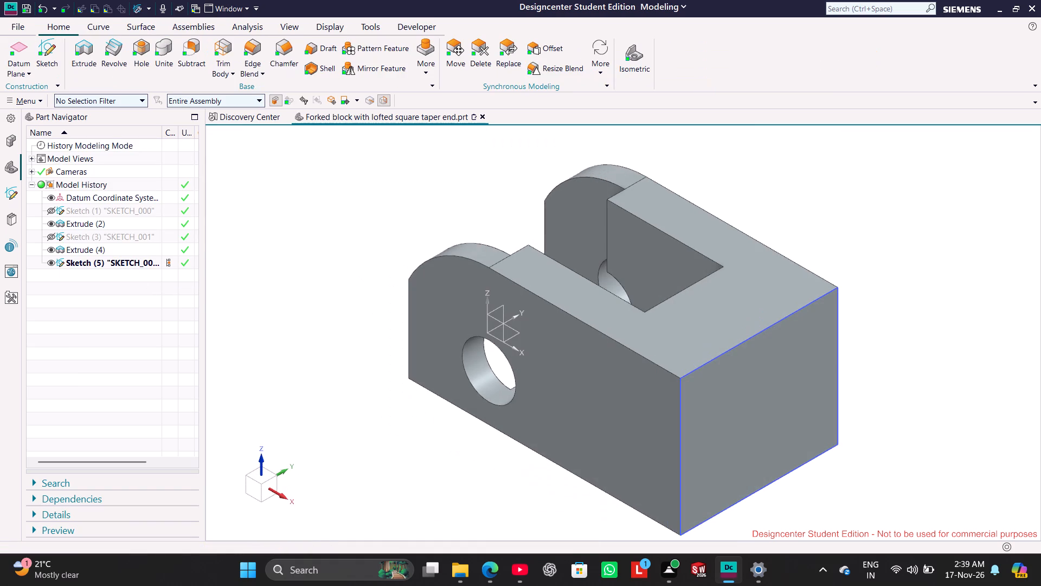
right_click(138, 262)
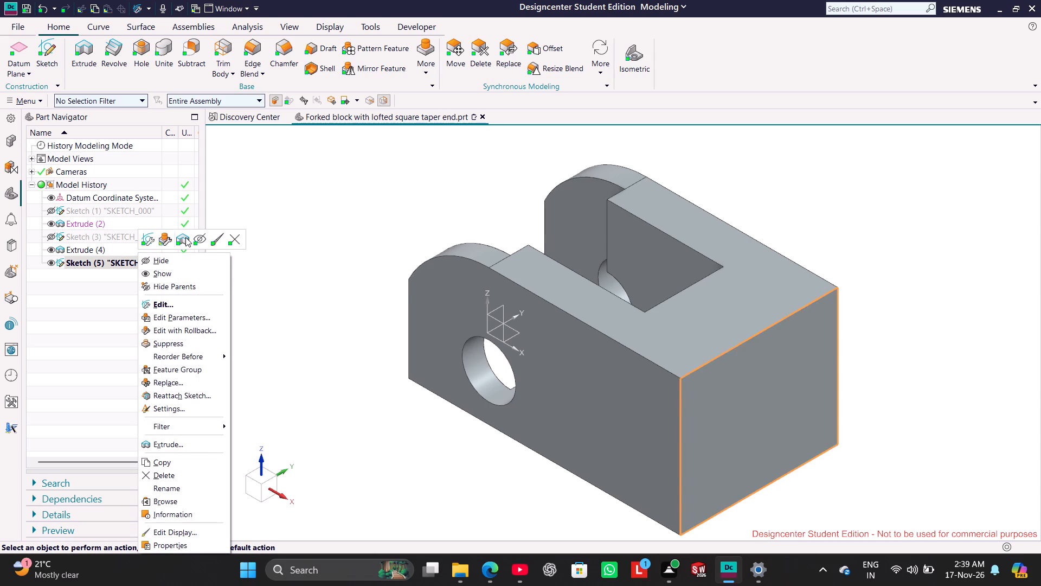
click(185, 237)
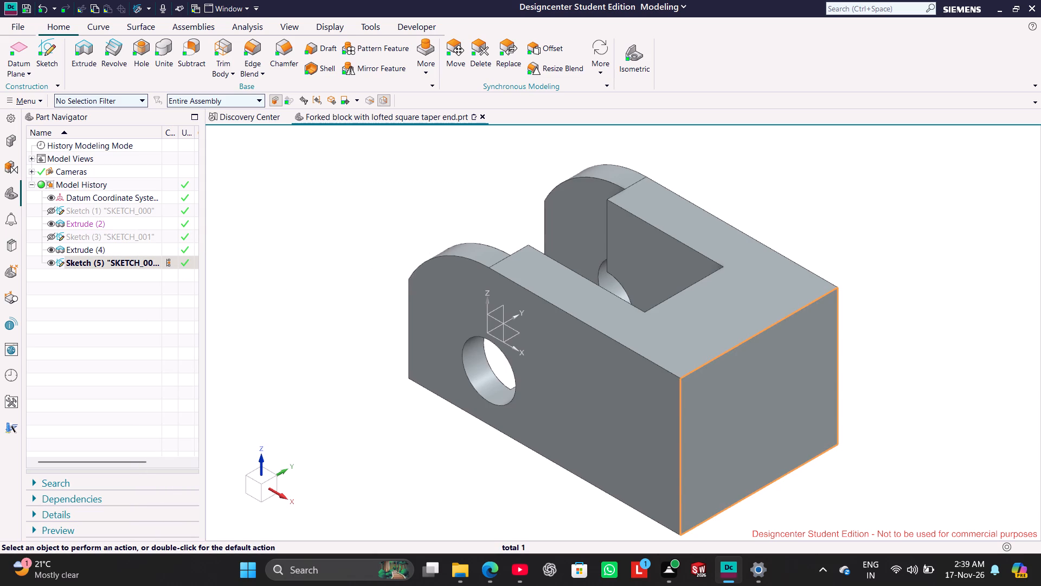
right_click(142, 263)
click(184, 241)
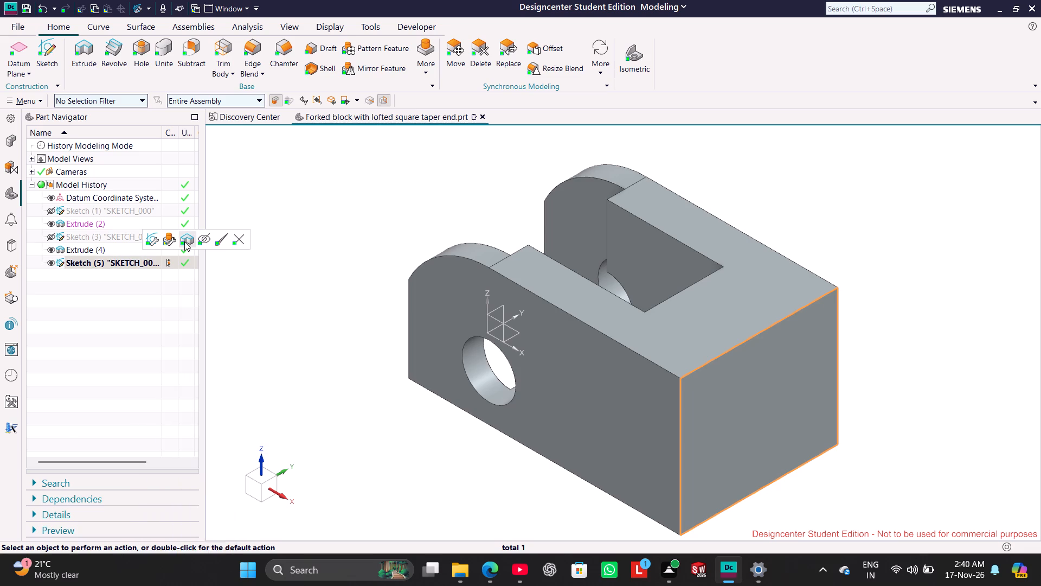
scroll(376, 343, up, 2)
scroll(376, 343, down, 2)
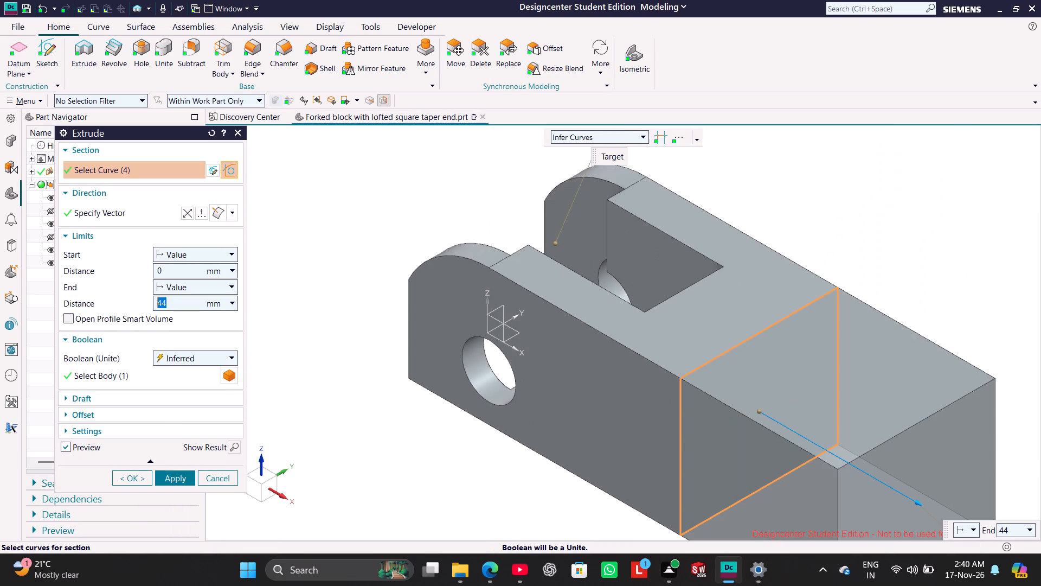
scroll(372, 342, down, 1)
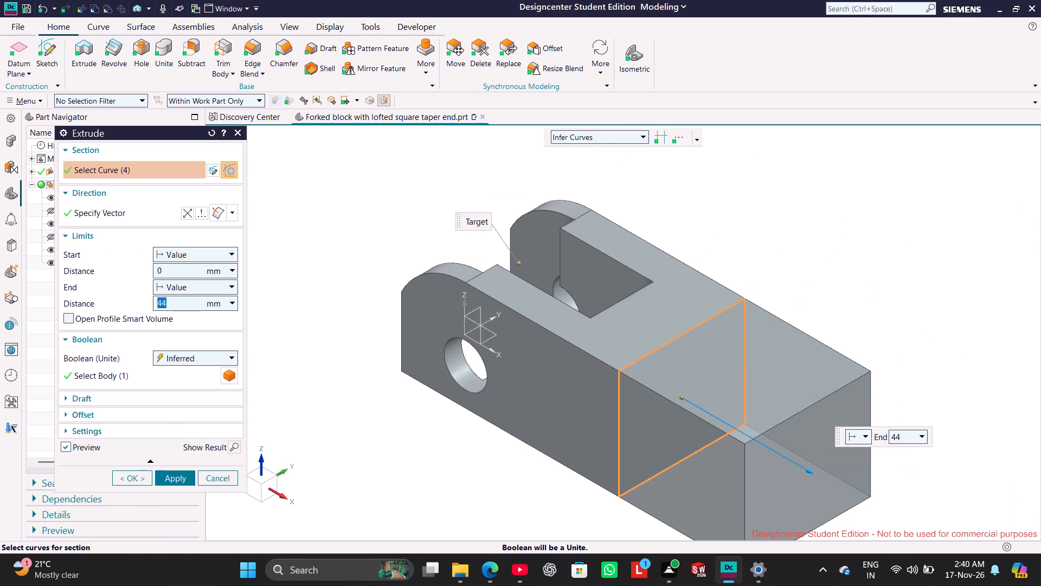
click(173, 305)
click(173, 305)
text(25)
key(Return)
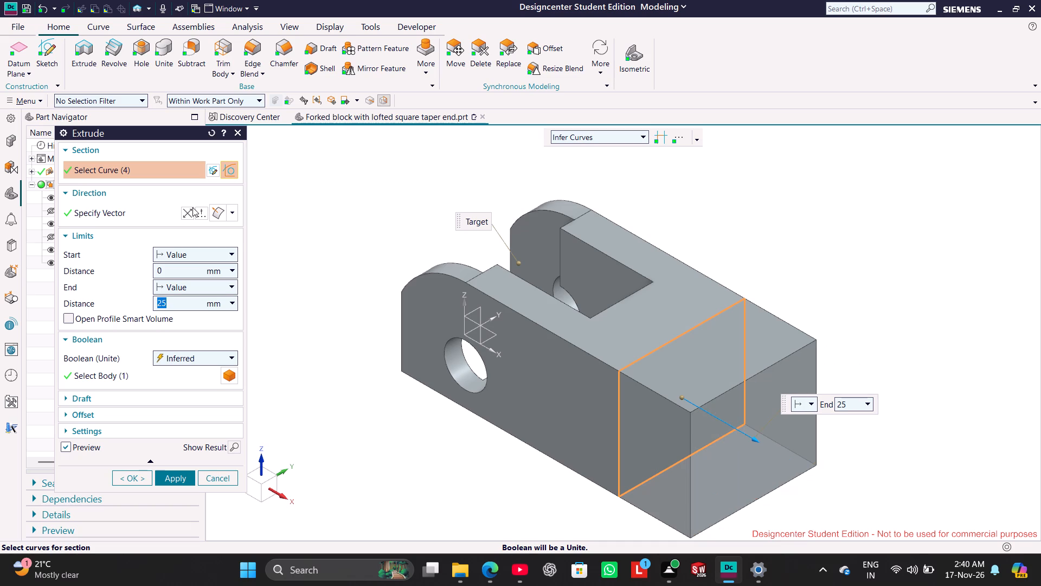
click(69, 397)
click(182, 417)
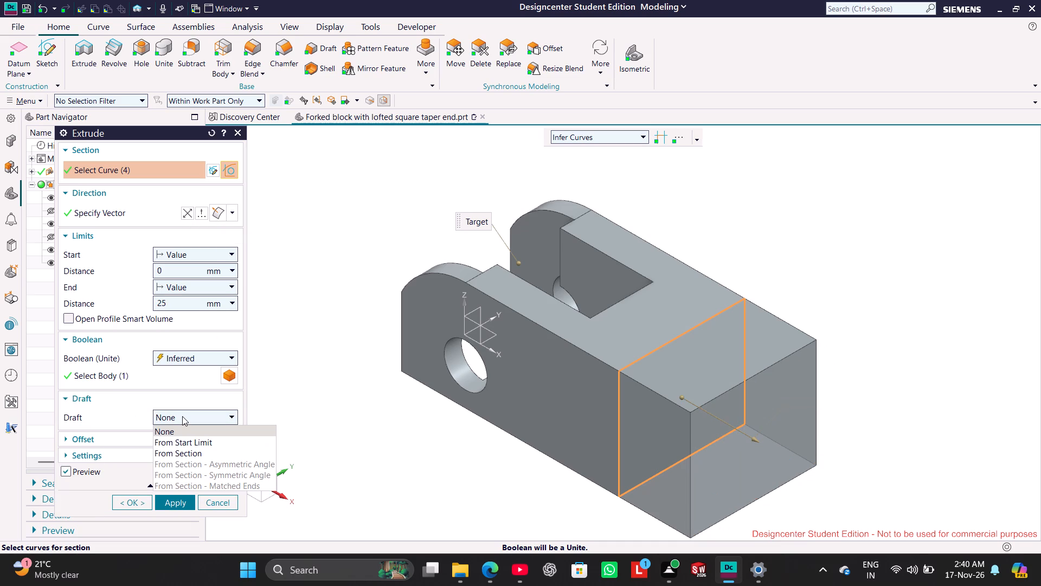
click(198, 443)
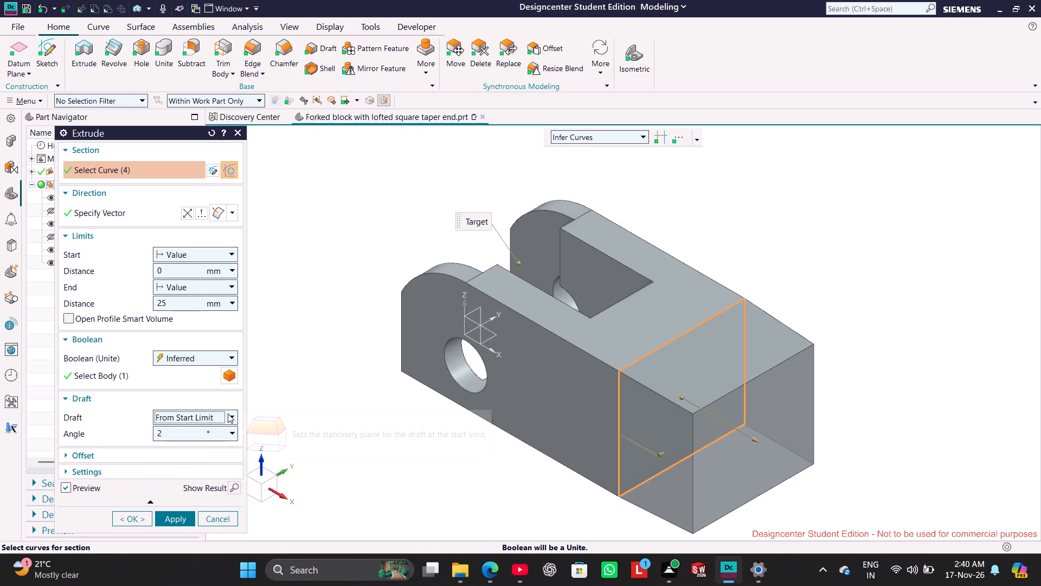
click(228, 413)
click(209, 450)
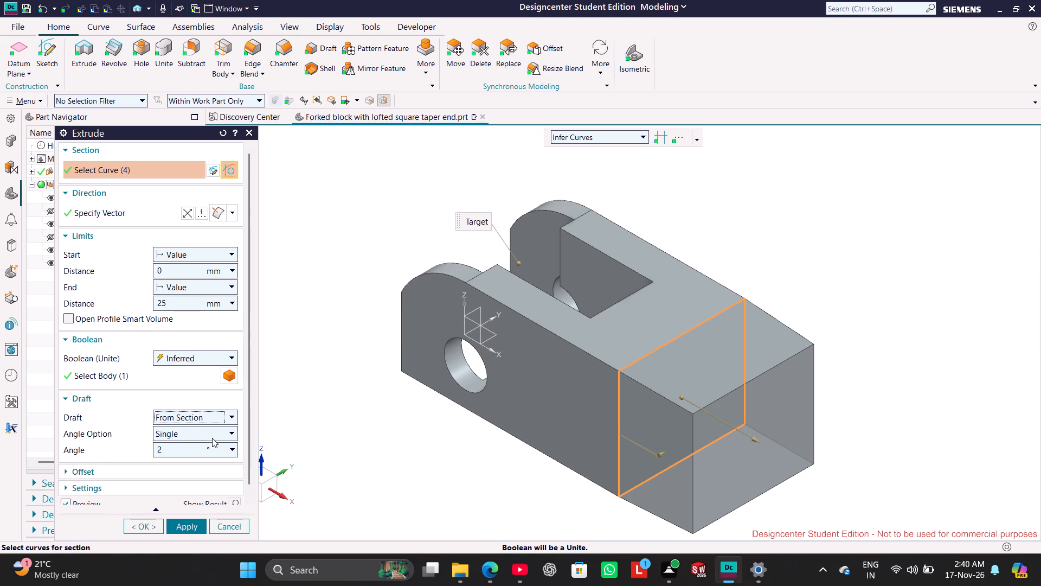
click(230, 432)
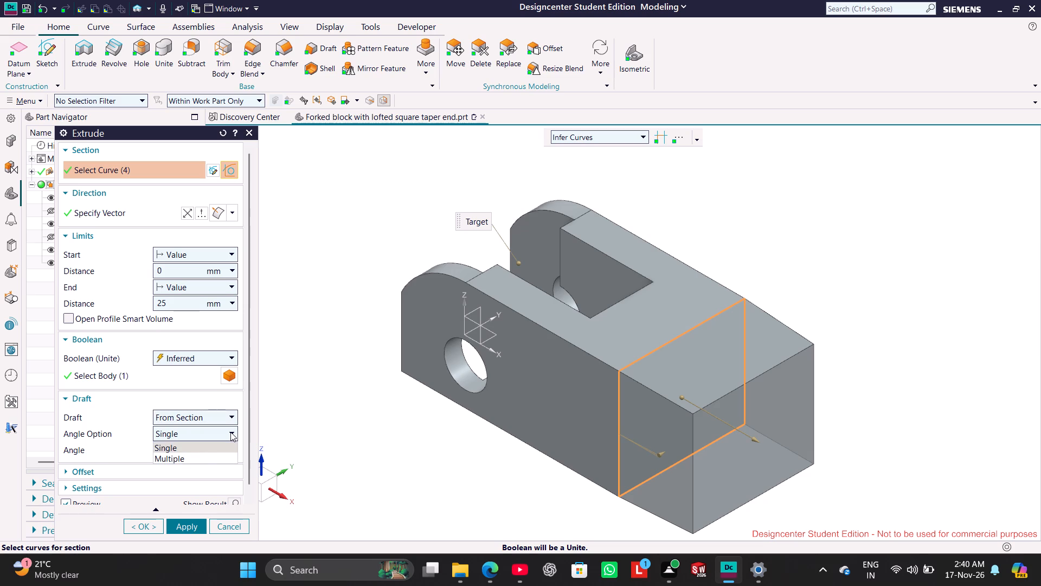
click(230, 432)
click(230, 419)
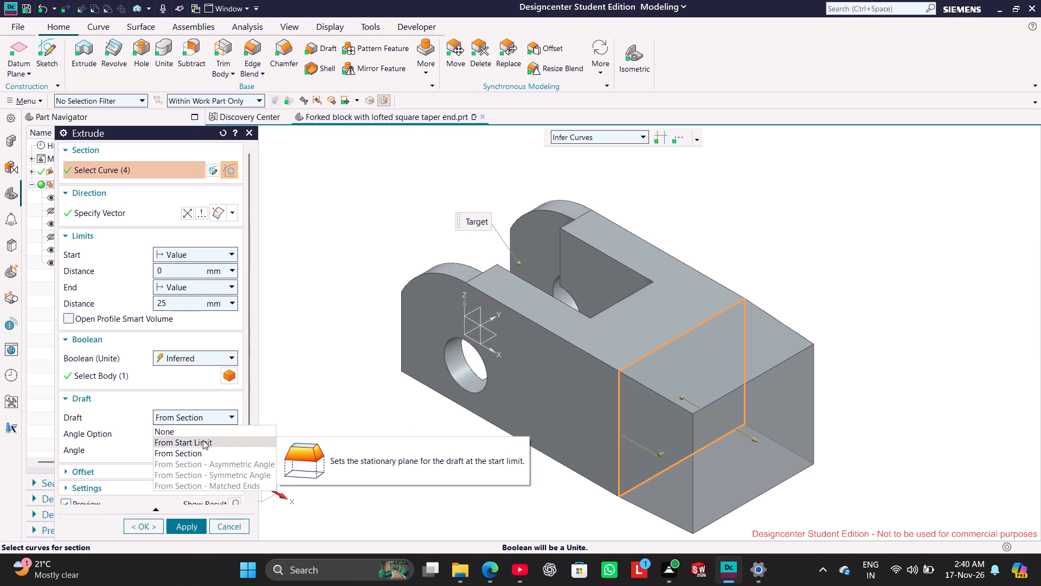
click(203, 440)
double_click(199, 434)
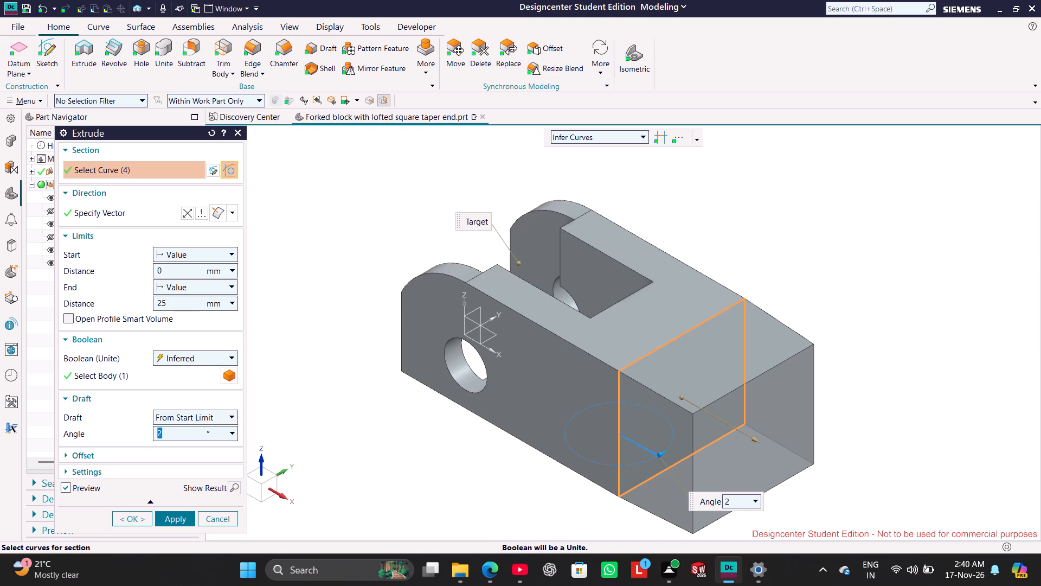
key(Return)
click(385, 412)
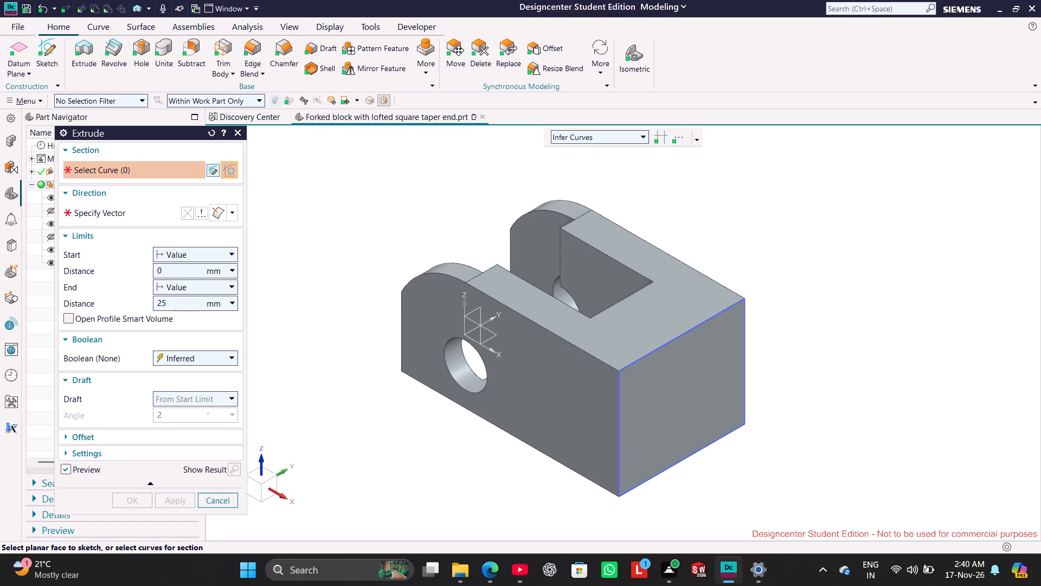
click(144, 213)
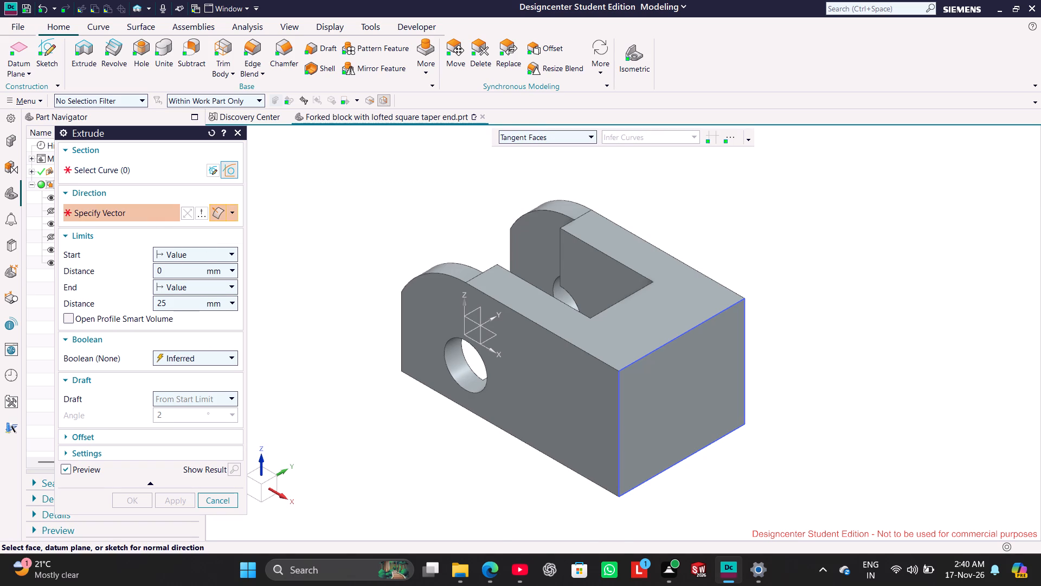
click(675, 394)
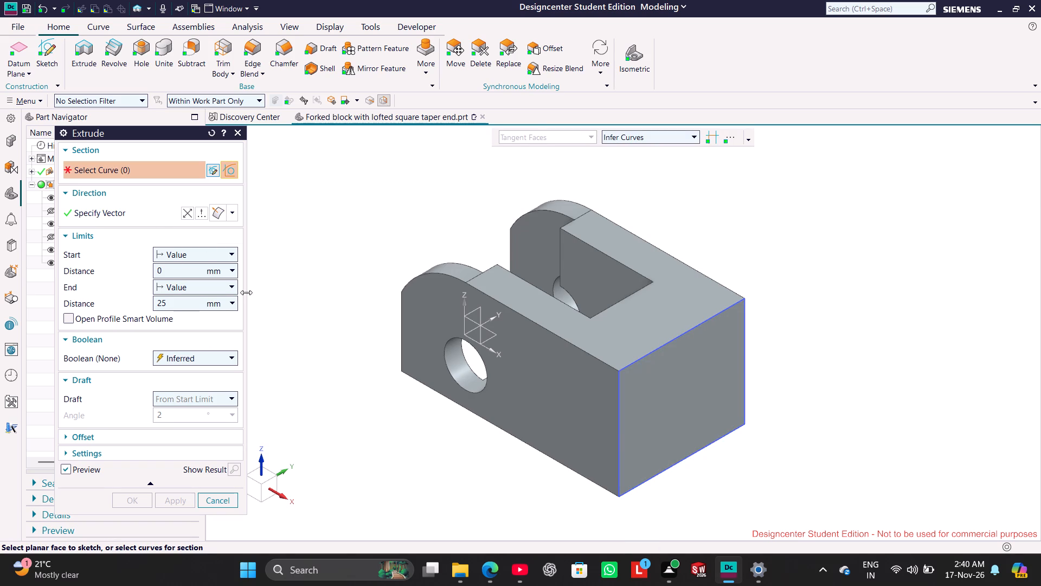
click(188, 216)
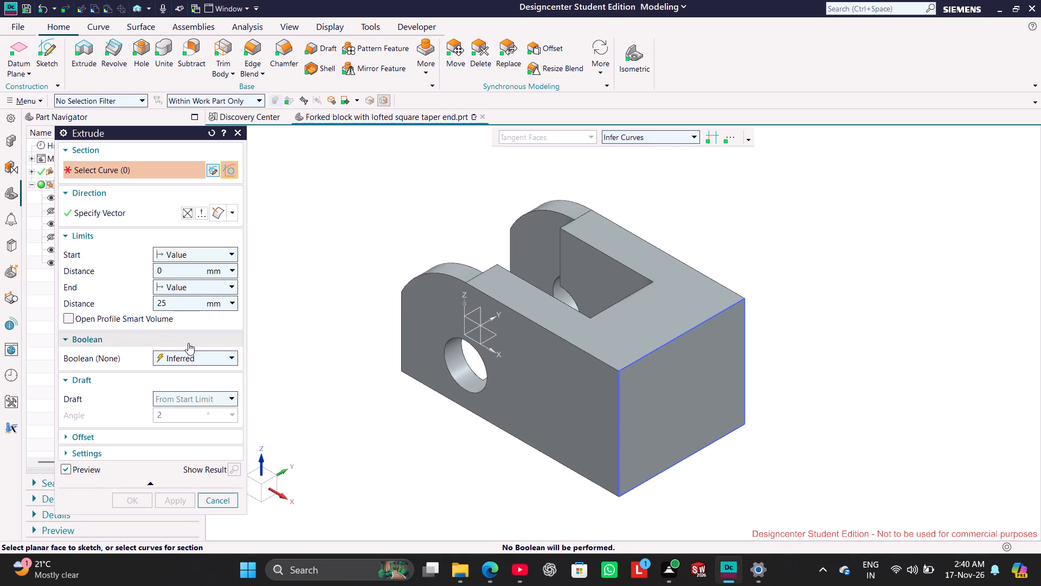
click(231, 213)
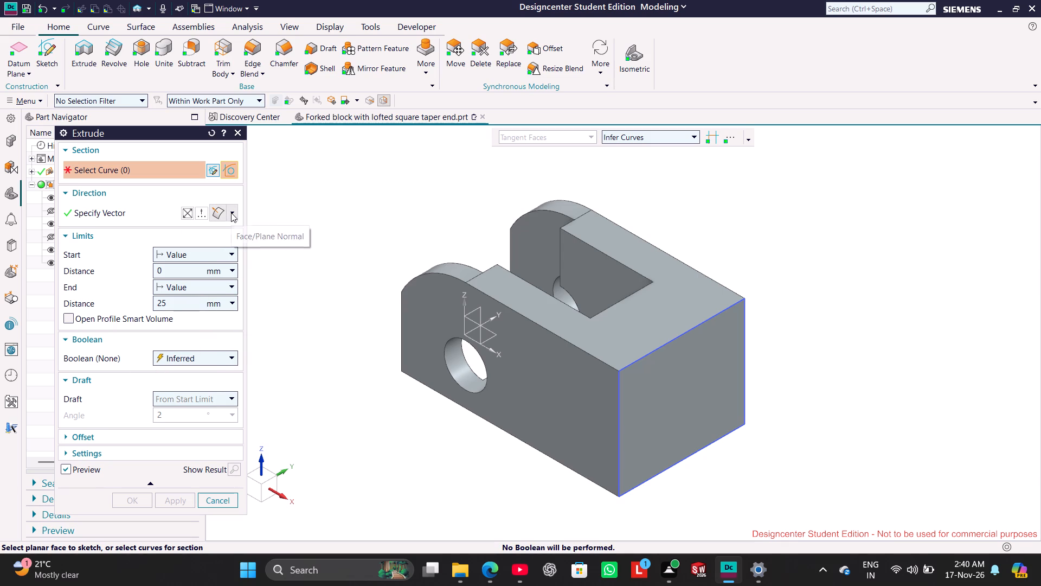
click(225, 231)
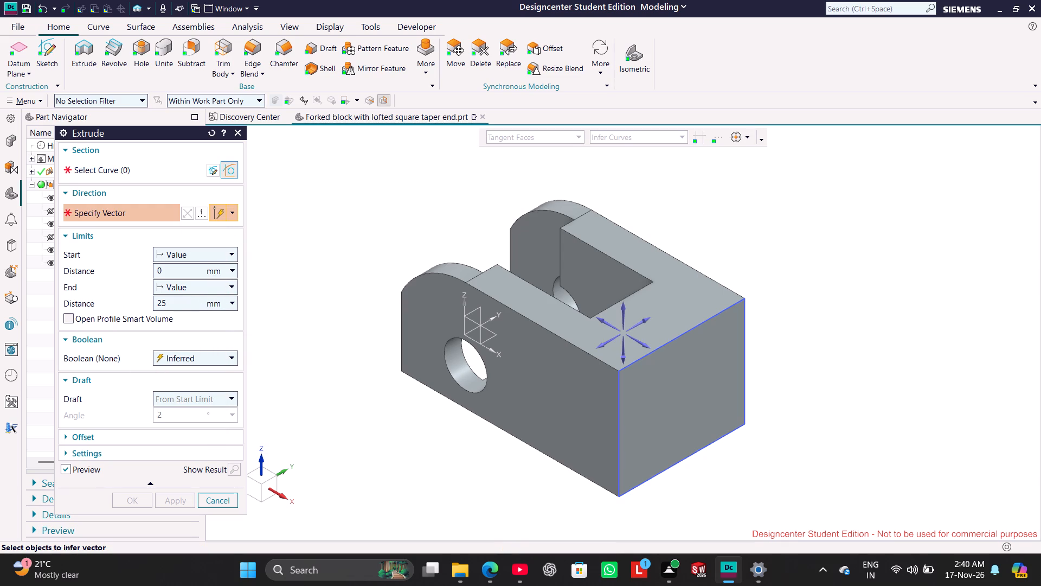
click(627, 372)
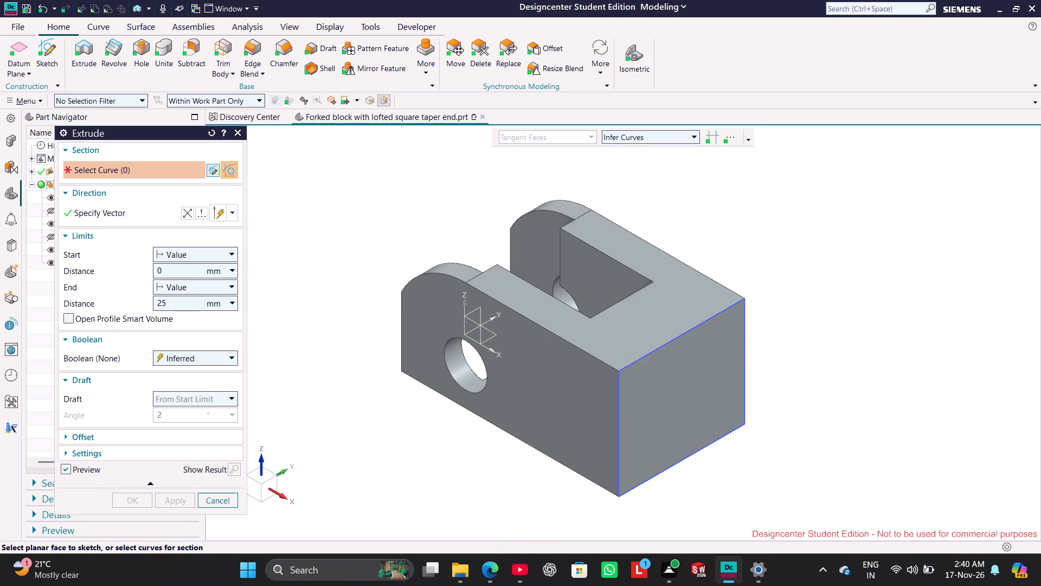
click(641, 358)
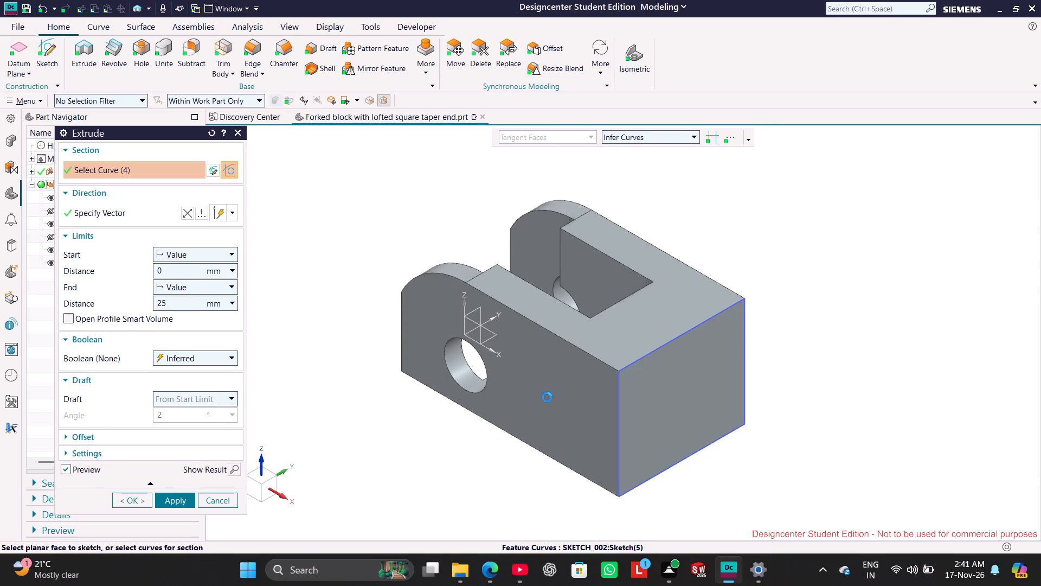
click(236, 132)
Set up an Extrude of the end-face sketch 25 mm outward from the block, with draft from the start limit.
right_click(136, 259)
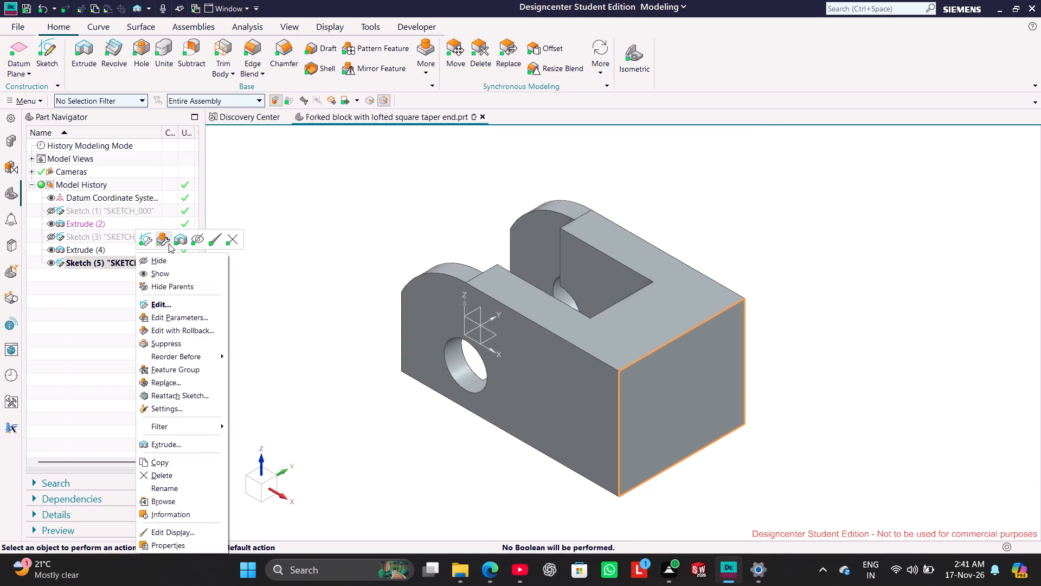
click(179, 241)
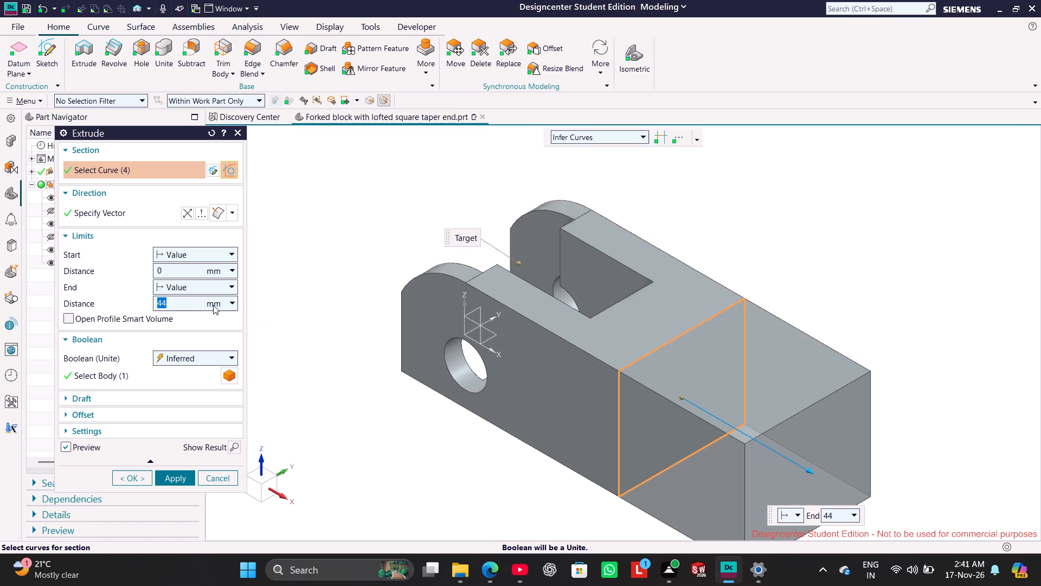
text(25)
key(Return)
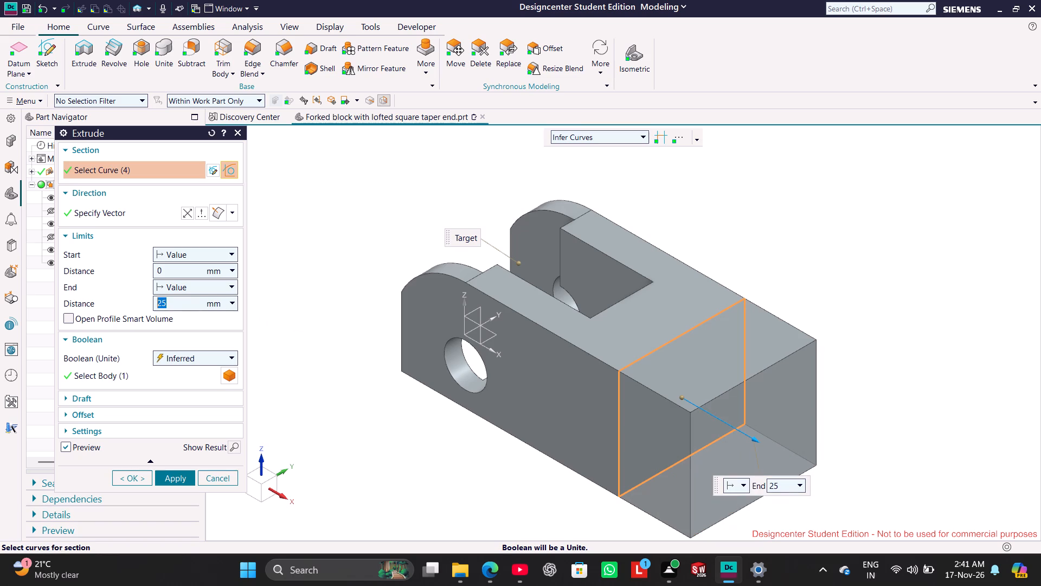
click(178, 402)
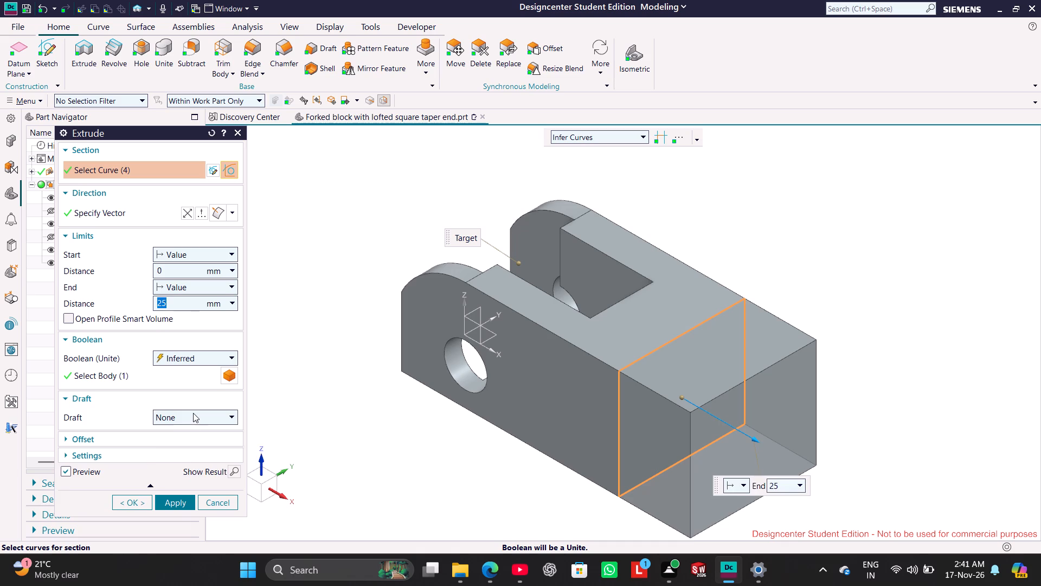
click(193, 414)
click(209, 438)
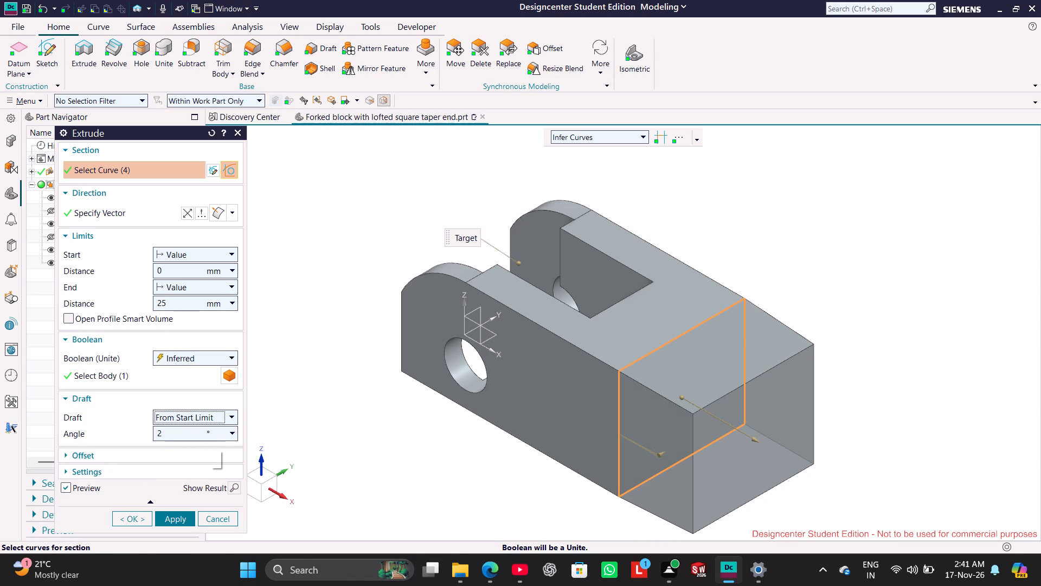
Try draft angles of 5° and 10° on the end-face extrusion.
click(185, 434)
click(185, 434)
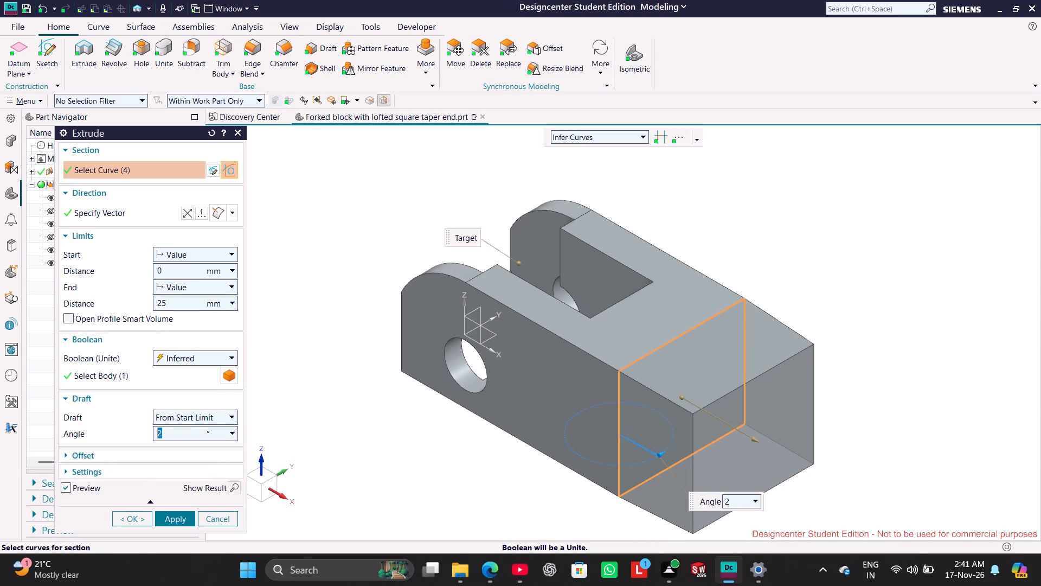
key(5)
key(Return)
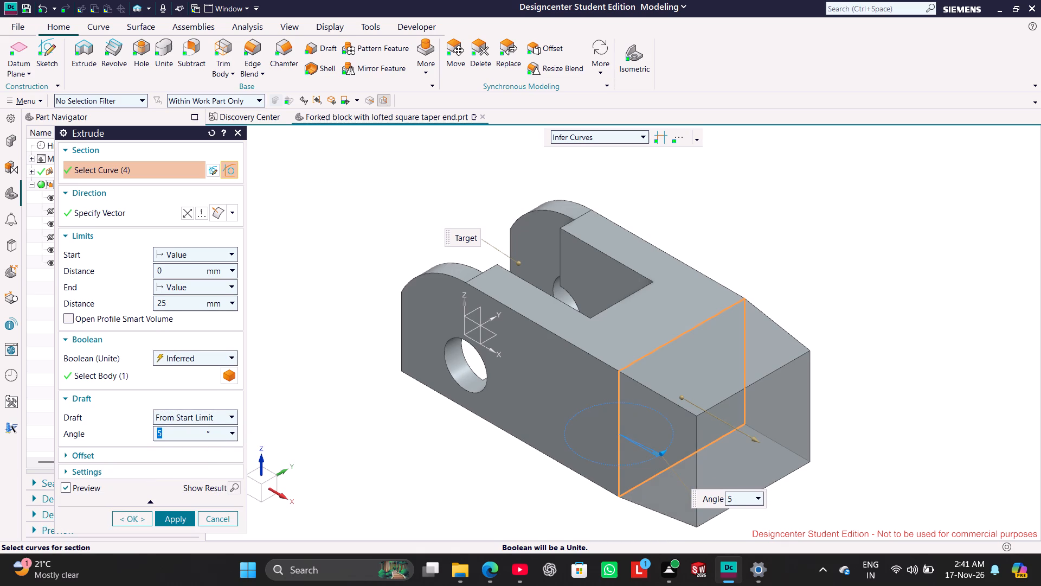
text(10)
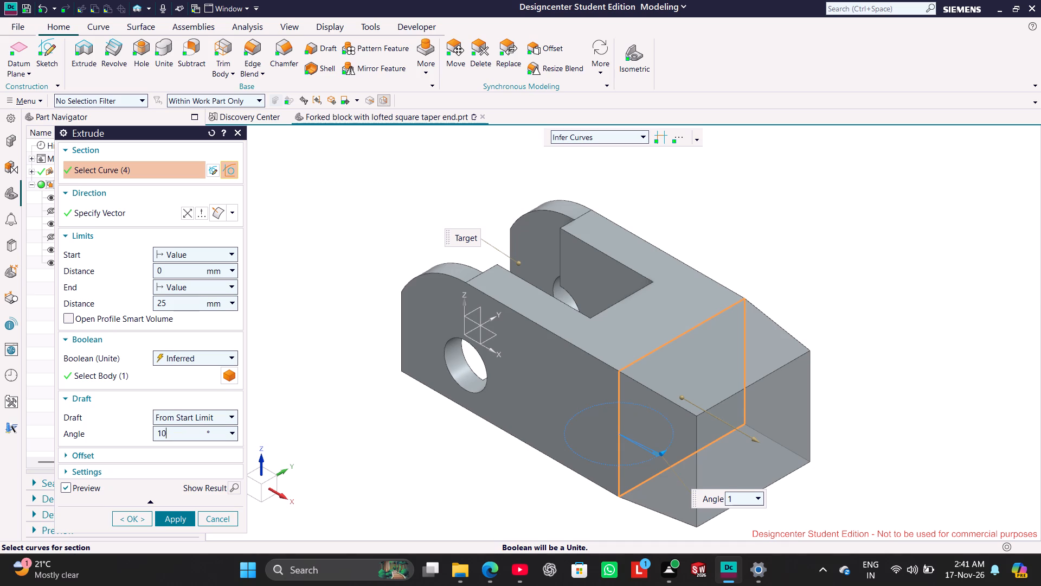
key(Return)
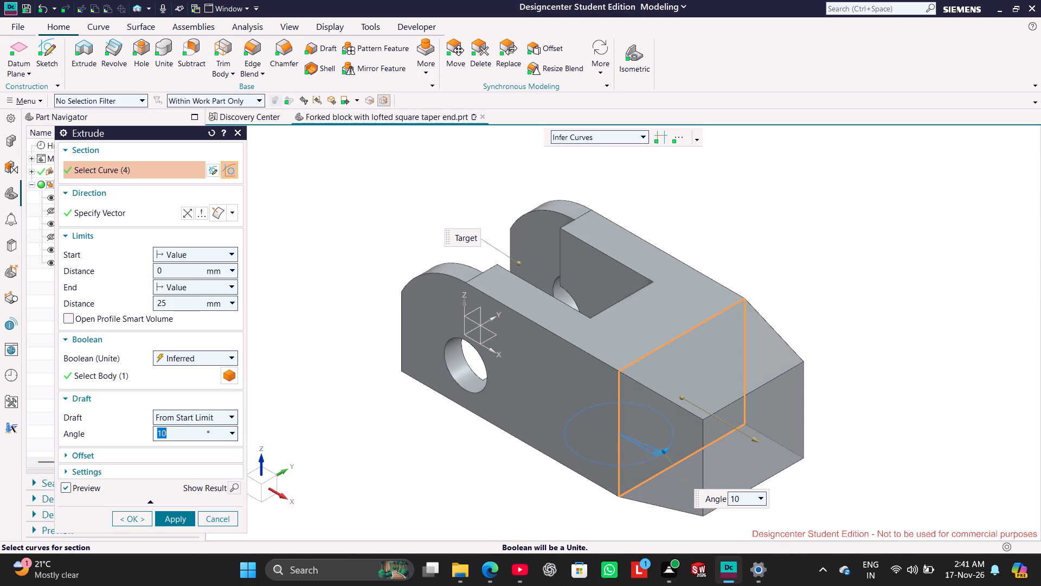
Set the draft angle to 20°, create the tapered extrusion united with the block, and leave the Extrude command.
text(20)
key(Return)
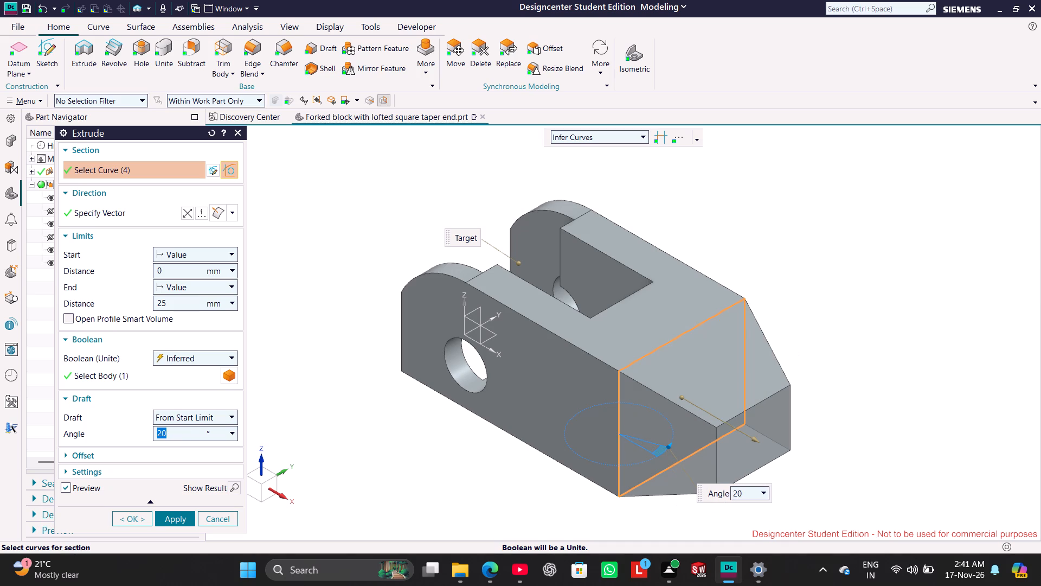
click(182, 515)
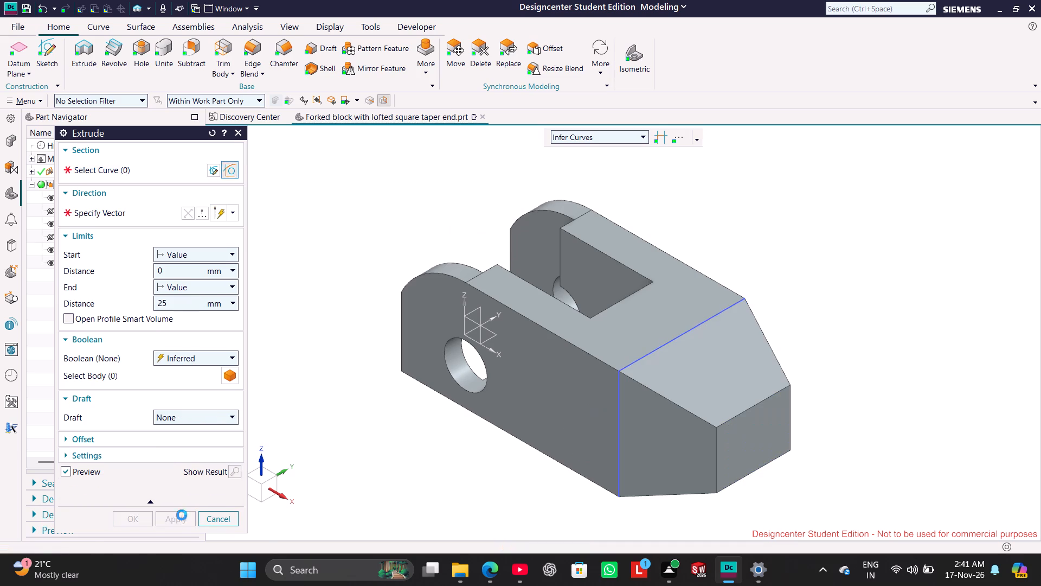
click(216, 520)
click(380, 460)
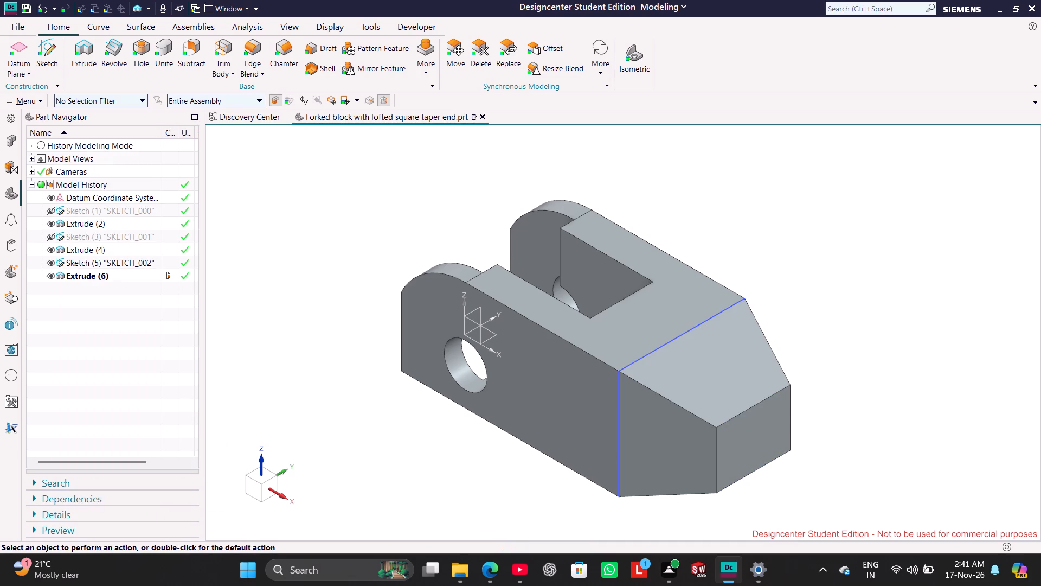
Hide the end-face sketch at the base of the taper.
click(49, 262)
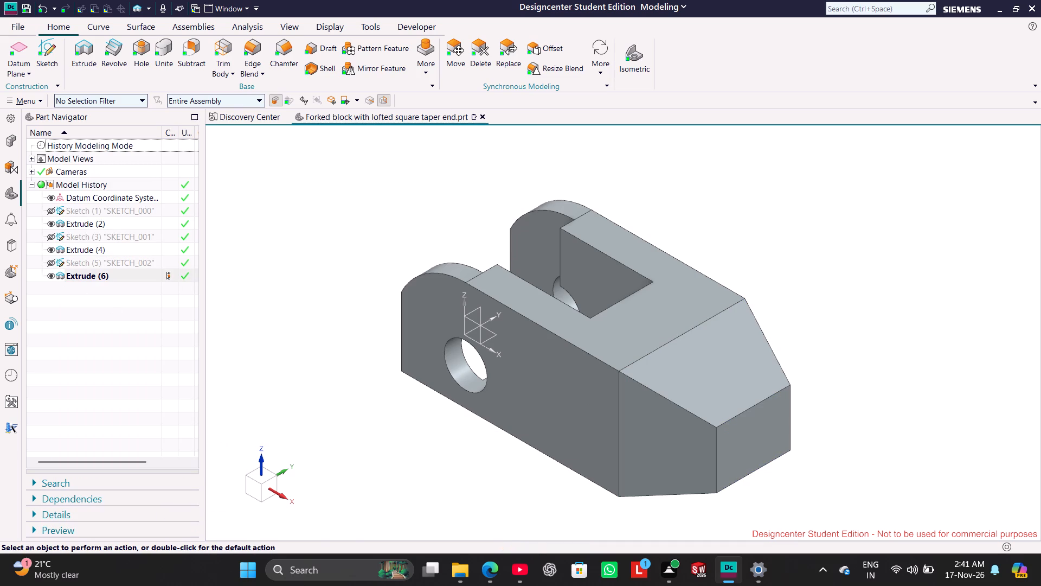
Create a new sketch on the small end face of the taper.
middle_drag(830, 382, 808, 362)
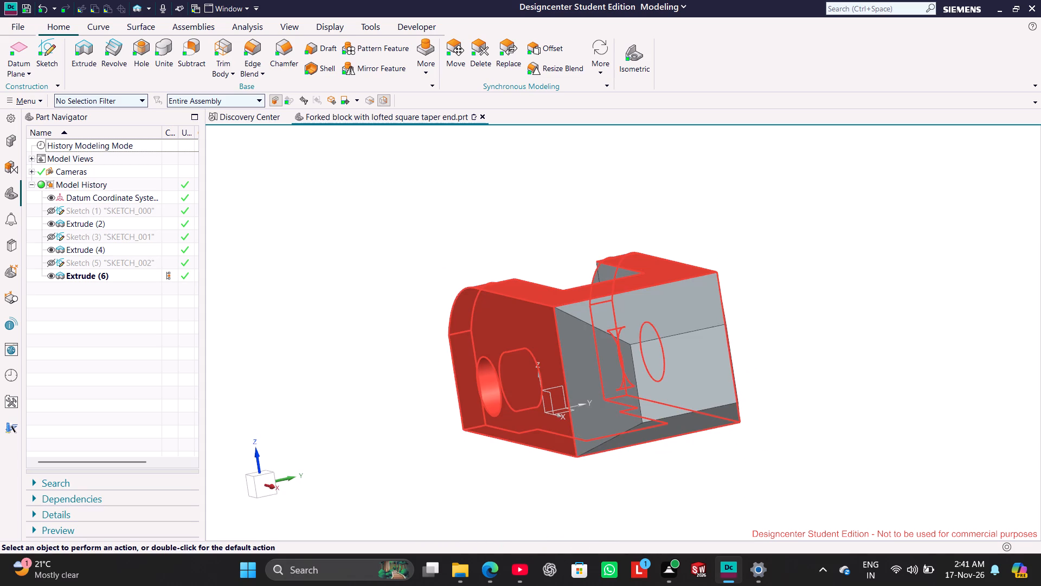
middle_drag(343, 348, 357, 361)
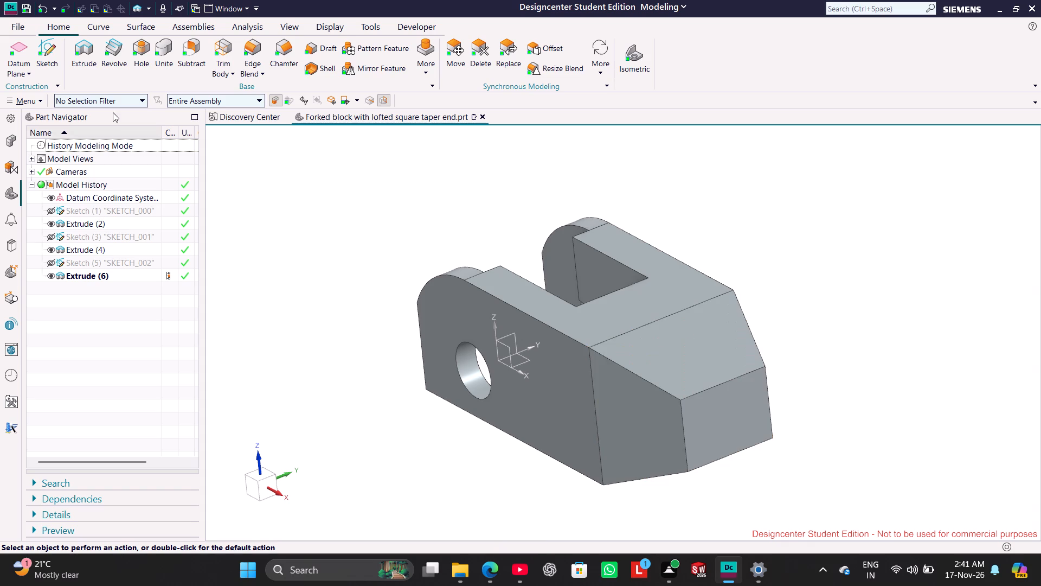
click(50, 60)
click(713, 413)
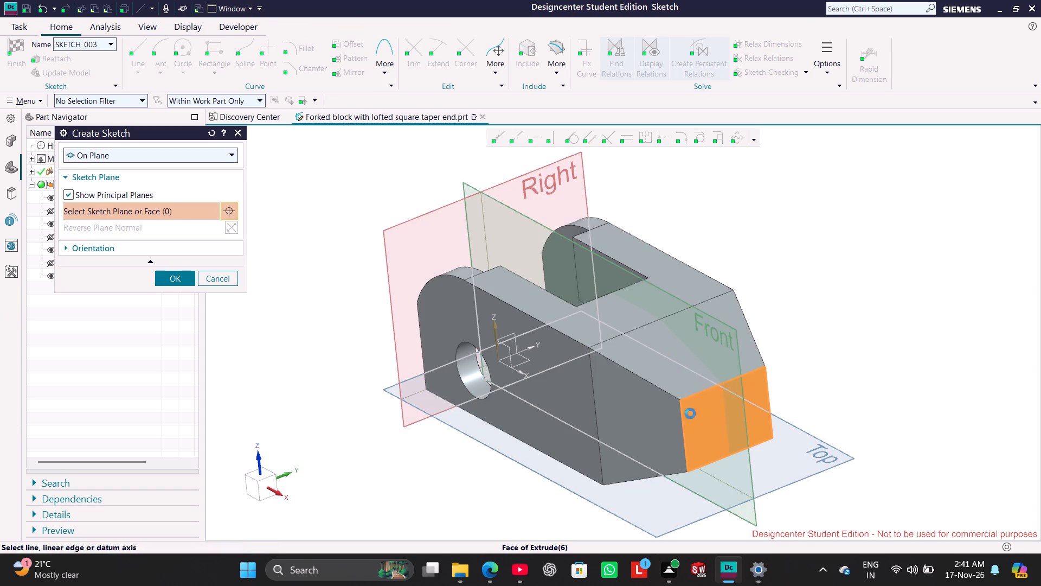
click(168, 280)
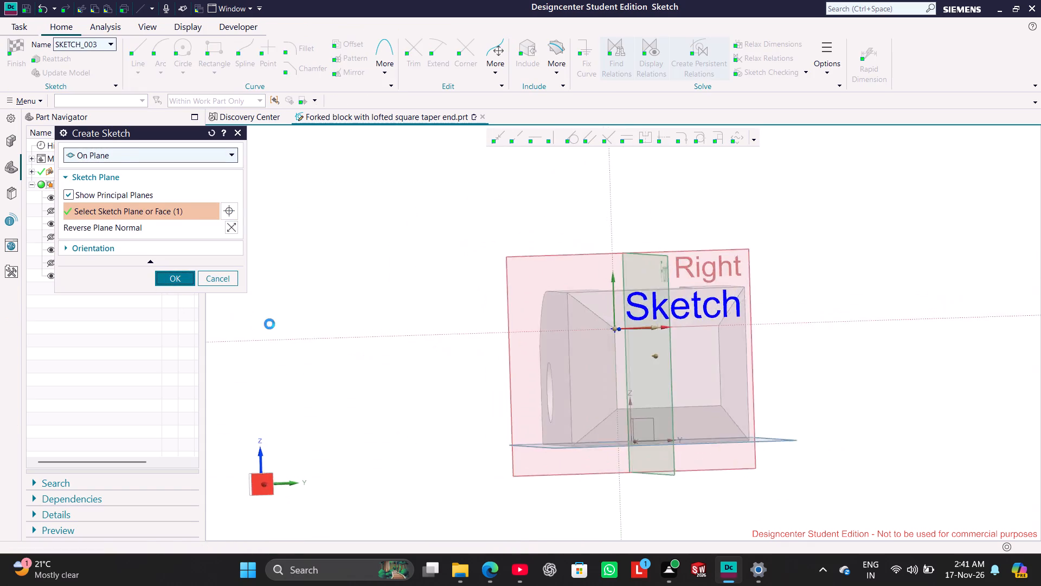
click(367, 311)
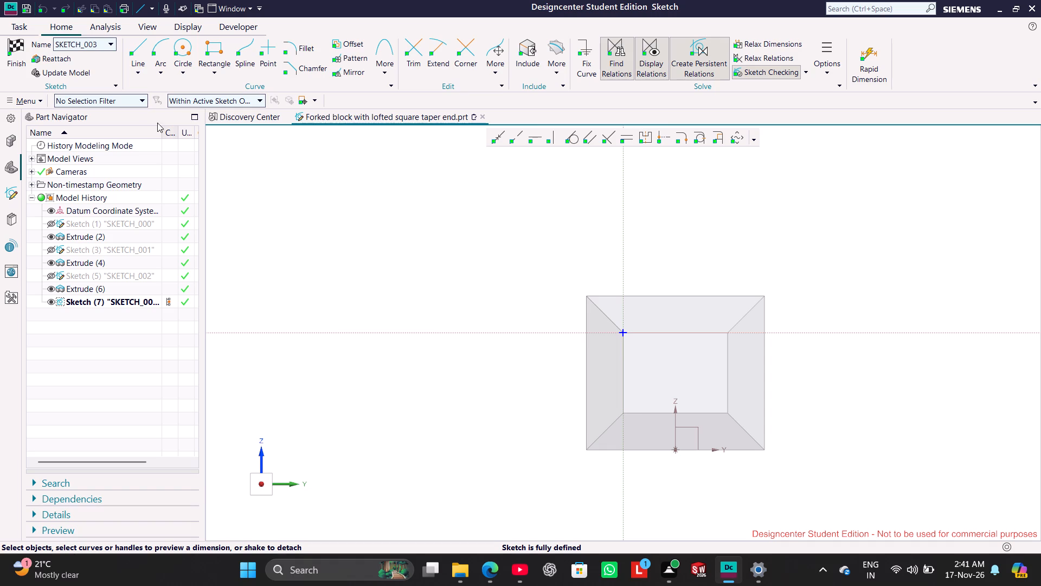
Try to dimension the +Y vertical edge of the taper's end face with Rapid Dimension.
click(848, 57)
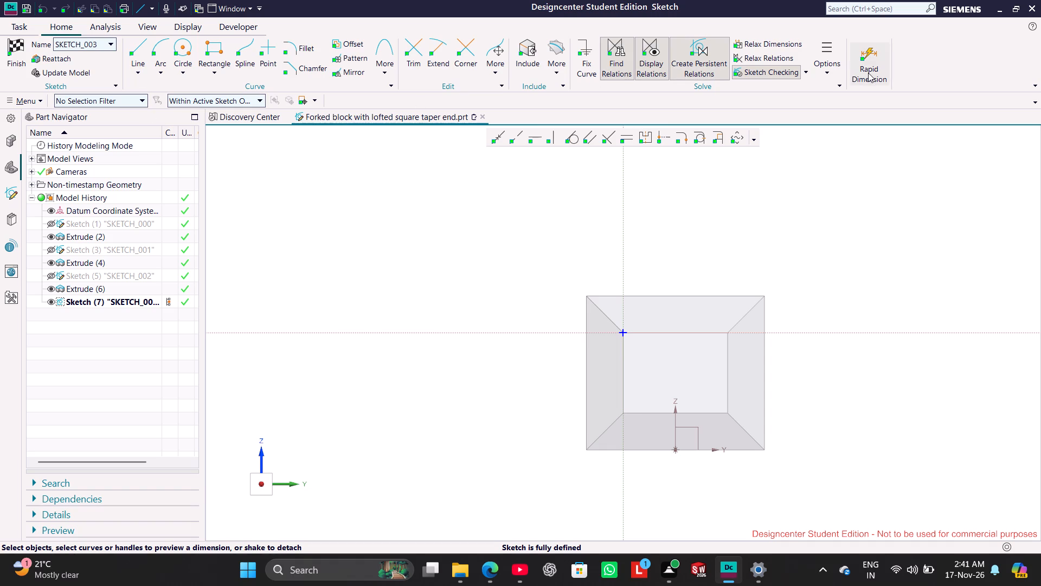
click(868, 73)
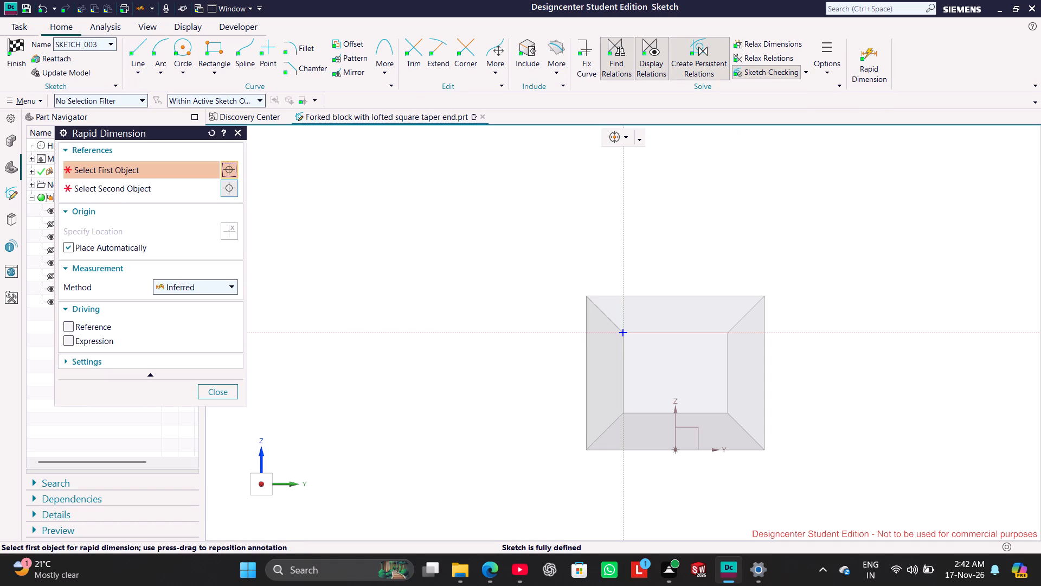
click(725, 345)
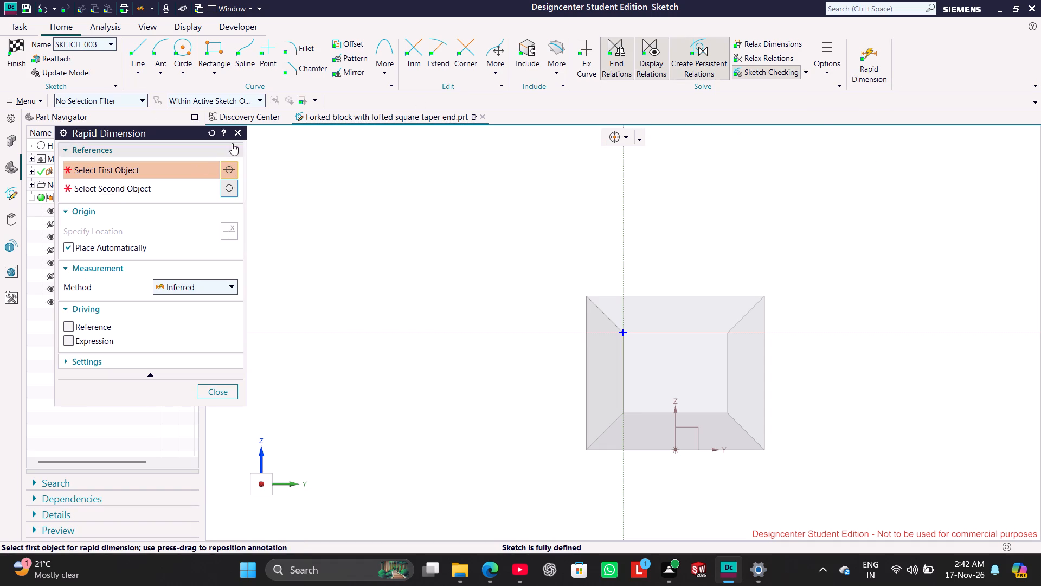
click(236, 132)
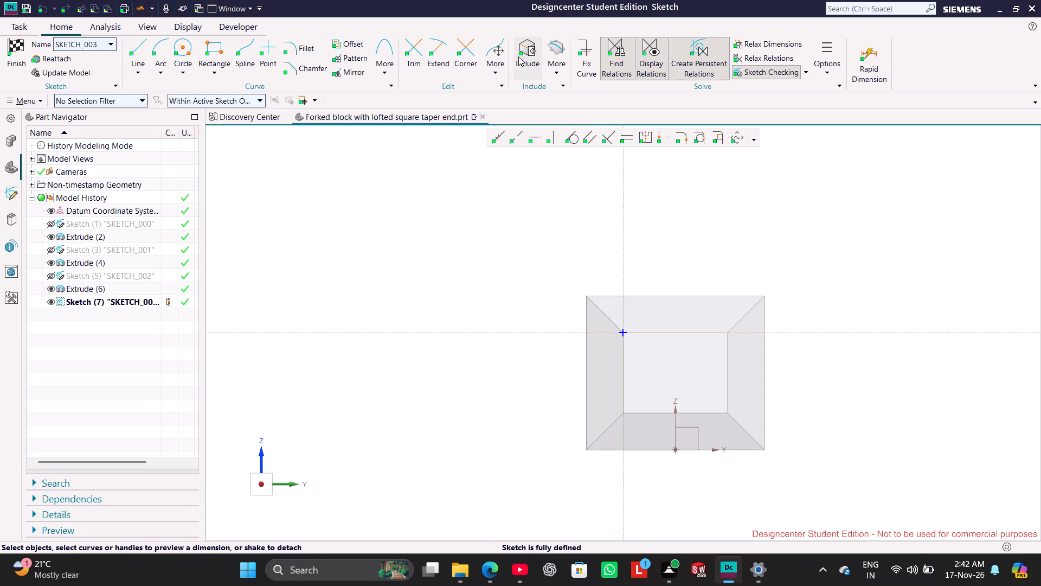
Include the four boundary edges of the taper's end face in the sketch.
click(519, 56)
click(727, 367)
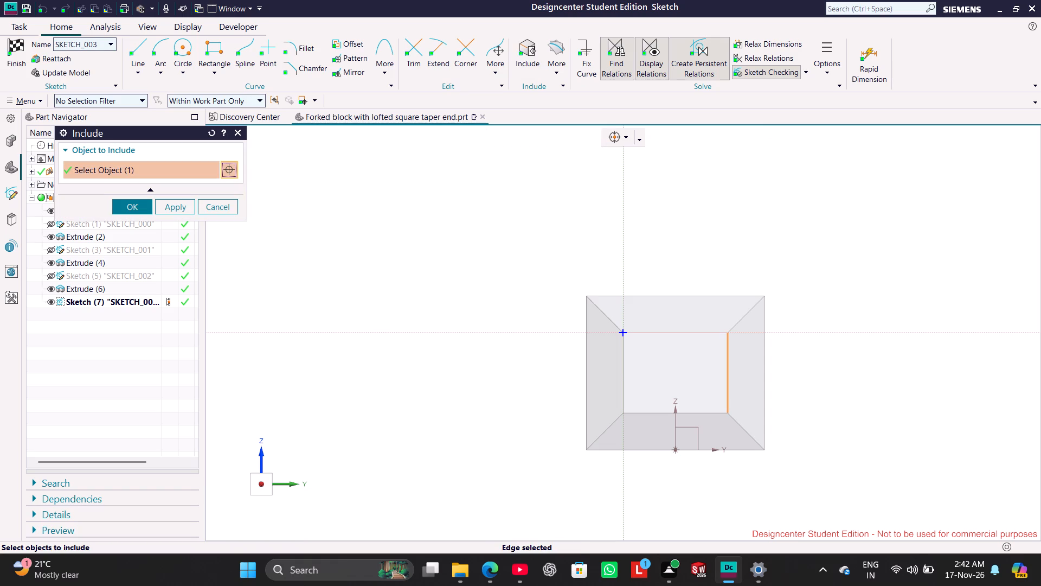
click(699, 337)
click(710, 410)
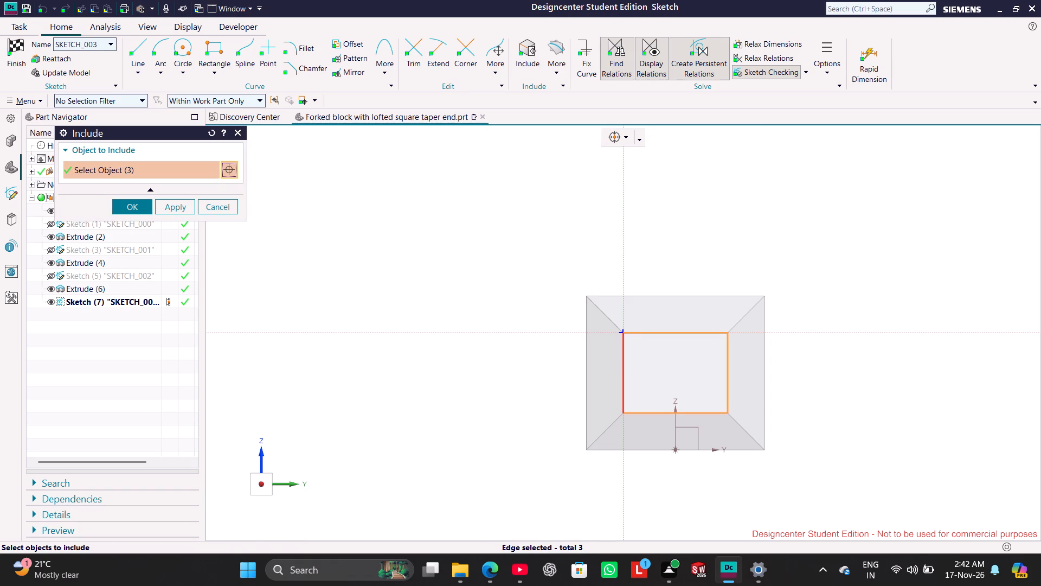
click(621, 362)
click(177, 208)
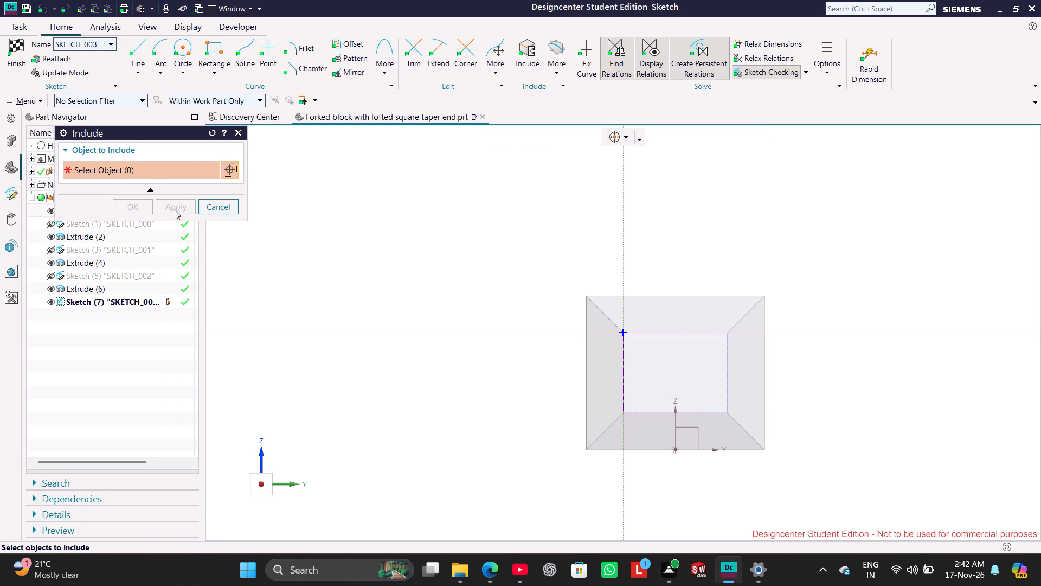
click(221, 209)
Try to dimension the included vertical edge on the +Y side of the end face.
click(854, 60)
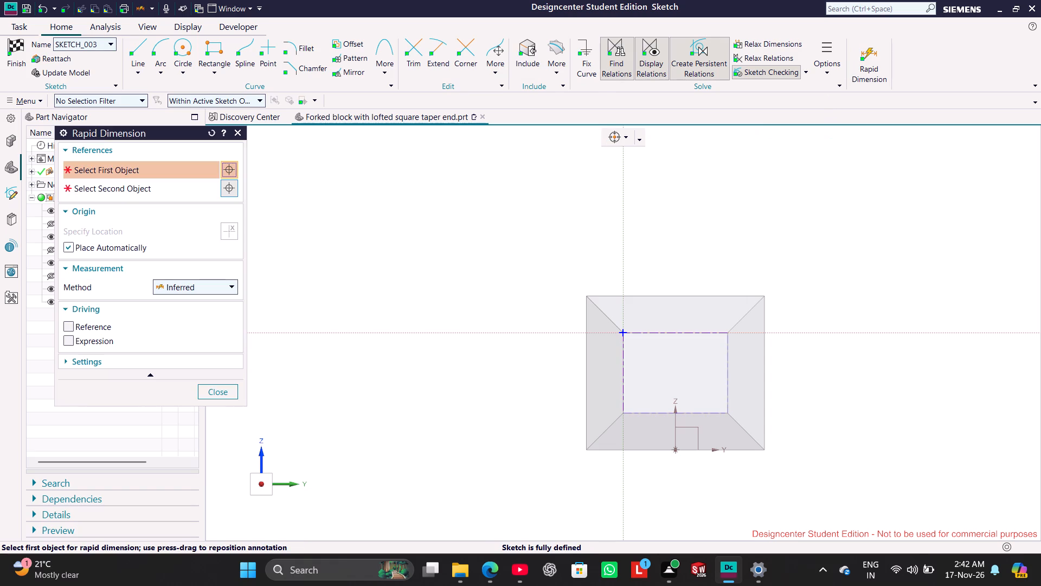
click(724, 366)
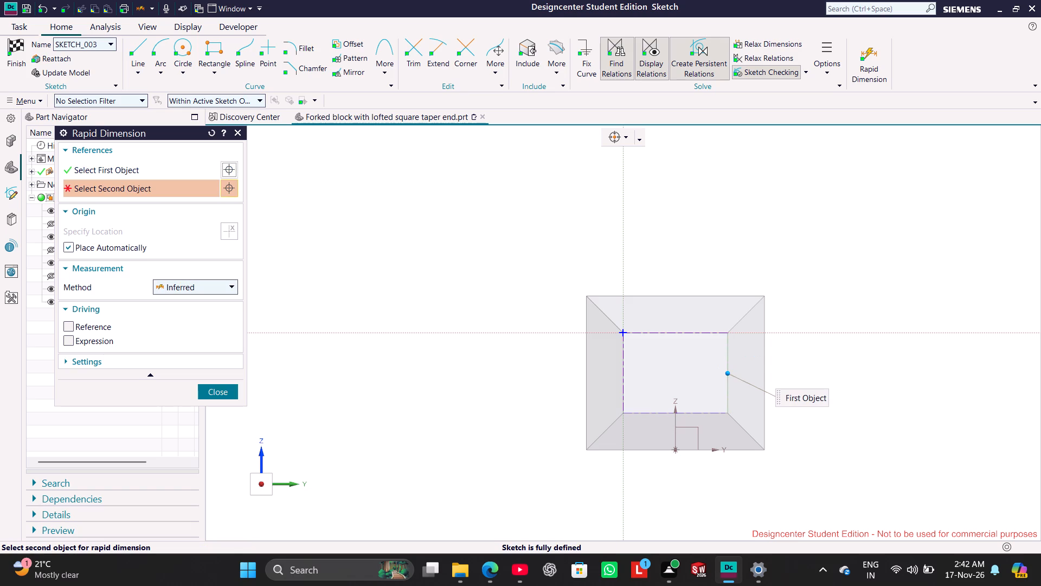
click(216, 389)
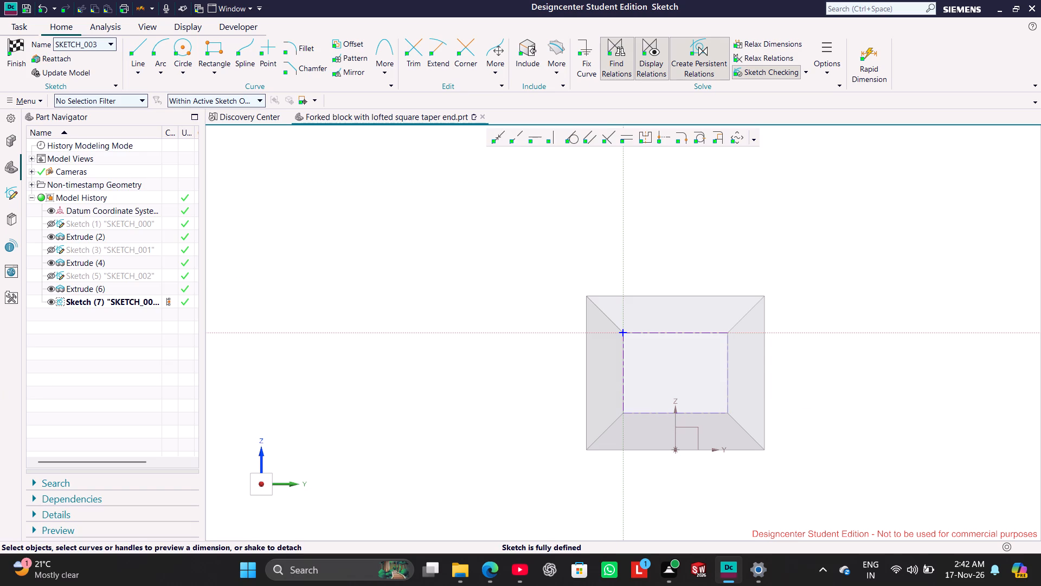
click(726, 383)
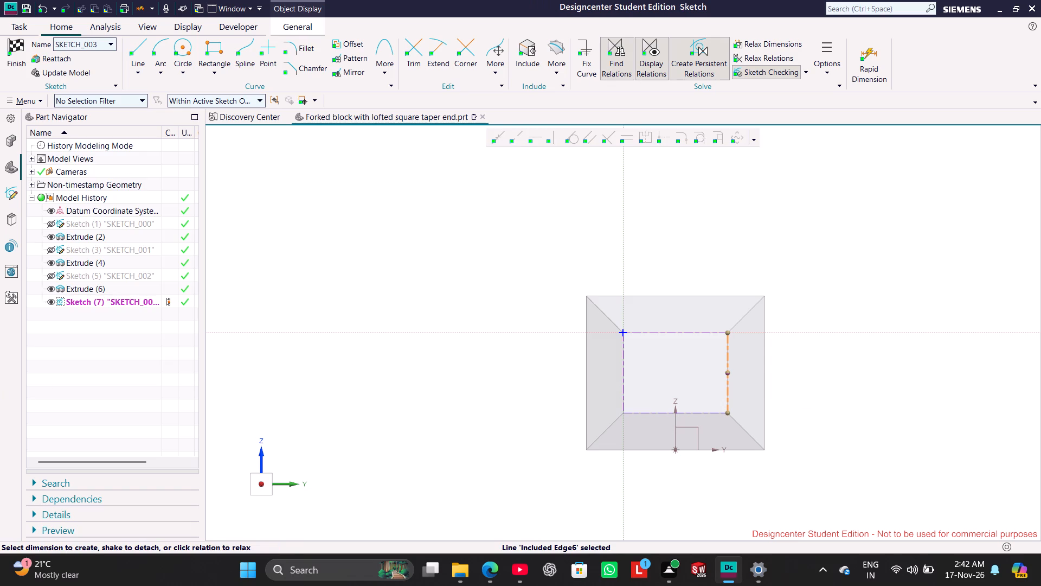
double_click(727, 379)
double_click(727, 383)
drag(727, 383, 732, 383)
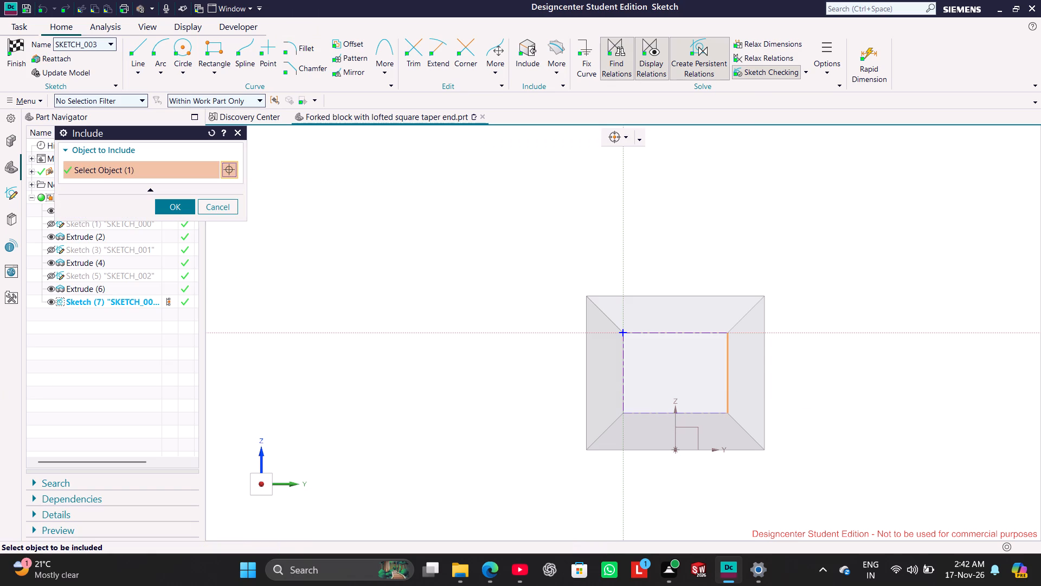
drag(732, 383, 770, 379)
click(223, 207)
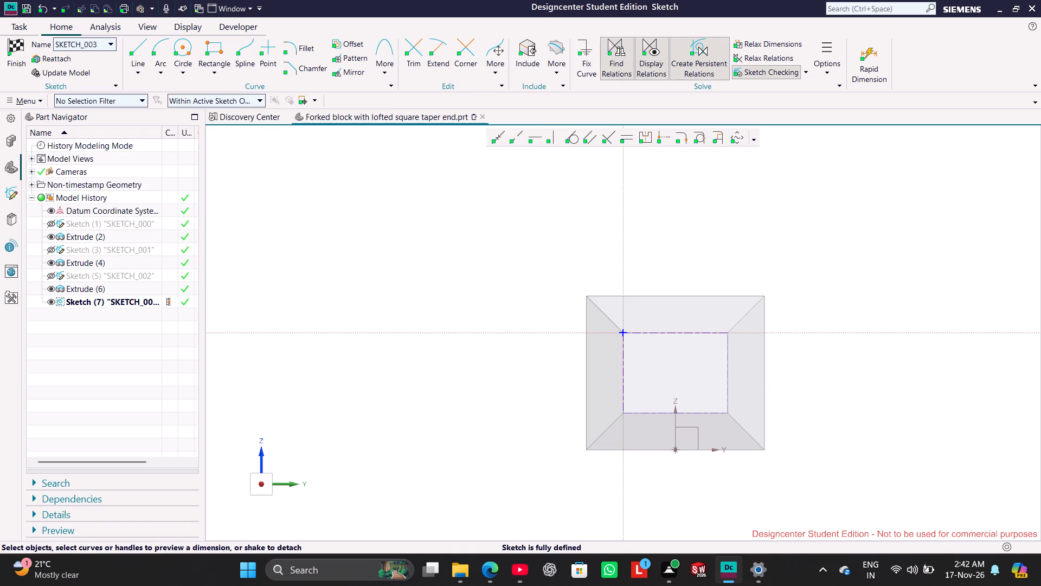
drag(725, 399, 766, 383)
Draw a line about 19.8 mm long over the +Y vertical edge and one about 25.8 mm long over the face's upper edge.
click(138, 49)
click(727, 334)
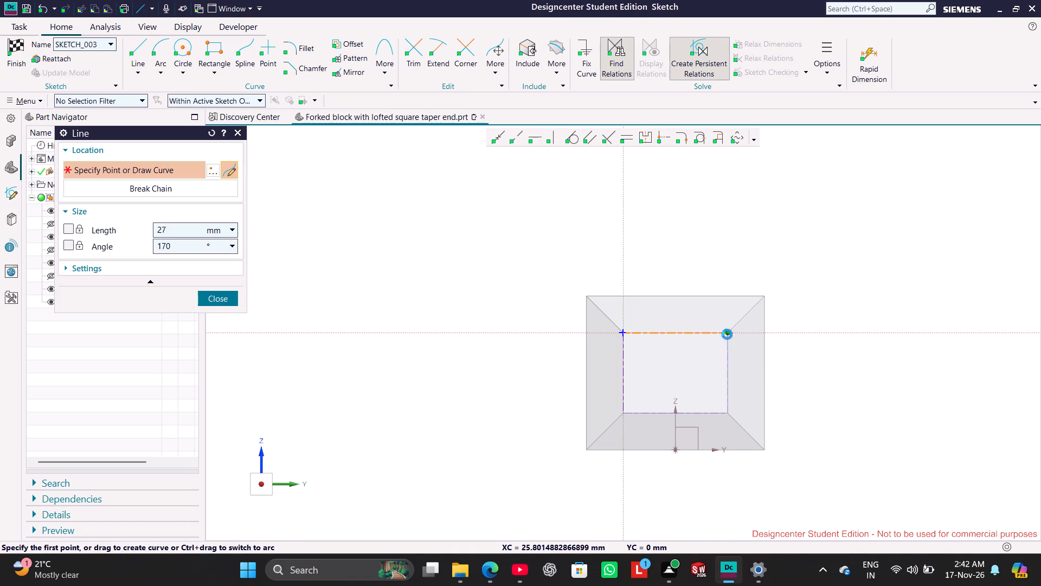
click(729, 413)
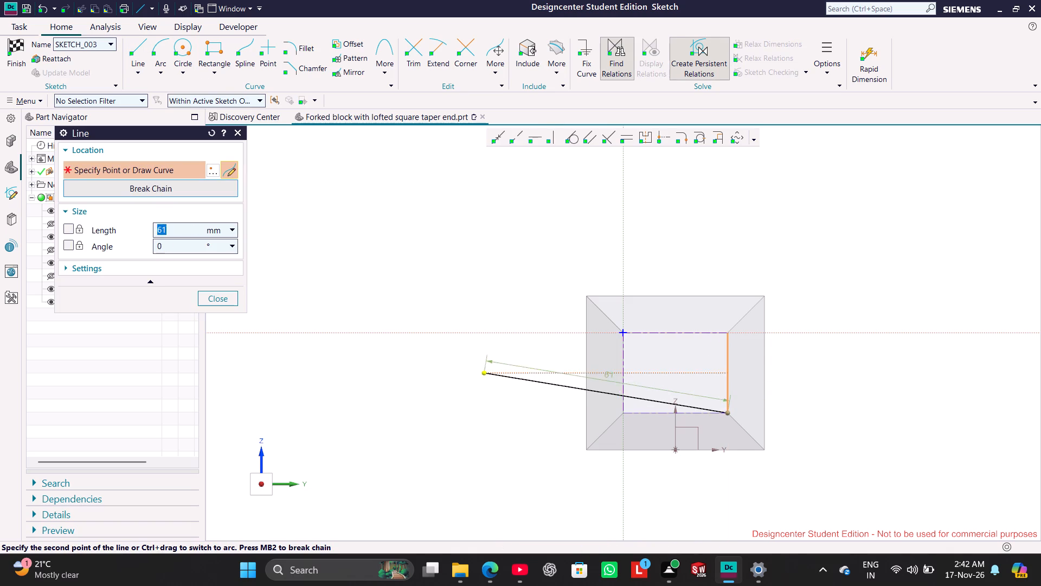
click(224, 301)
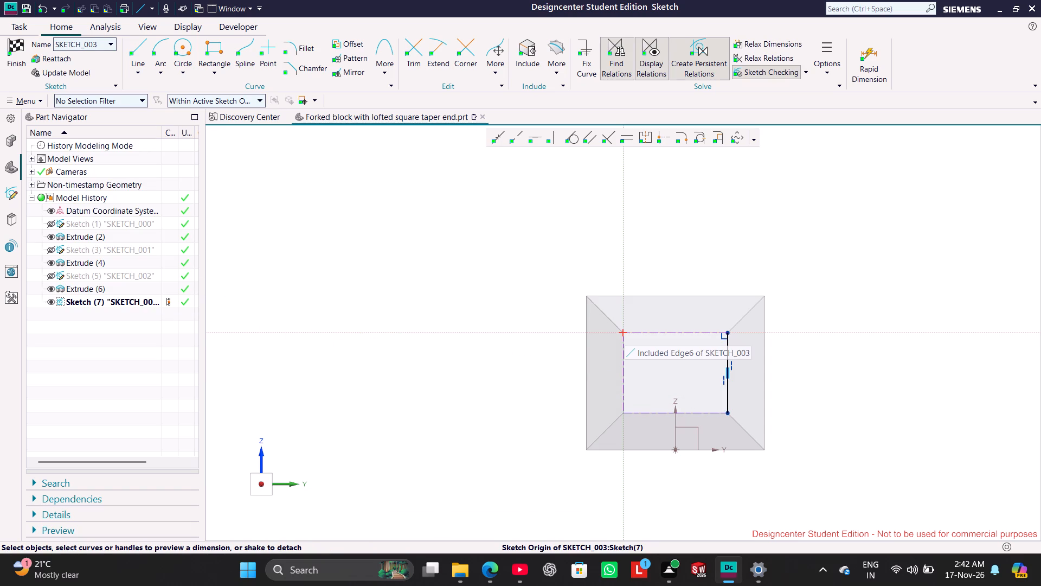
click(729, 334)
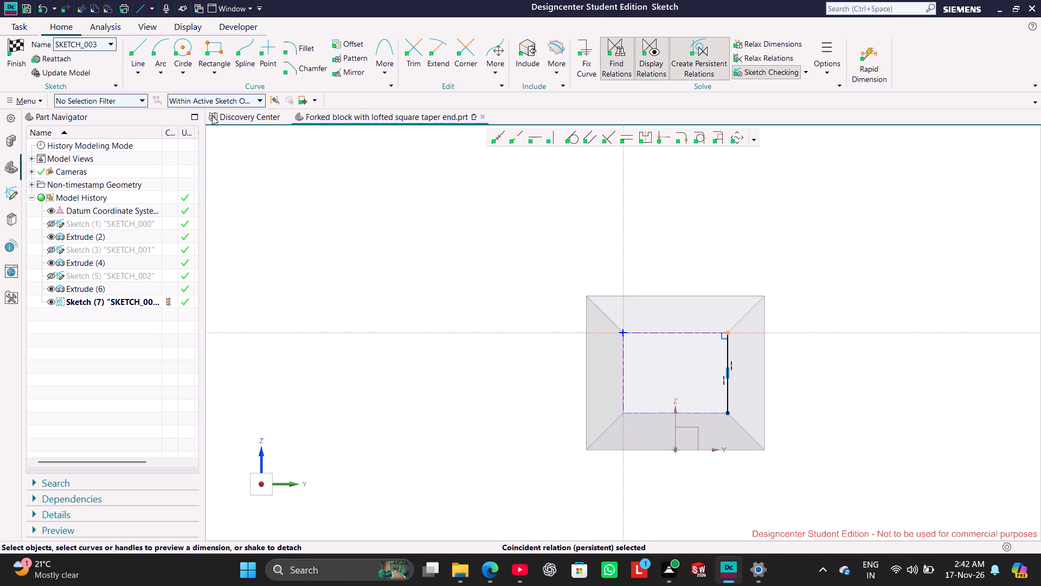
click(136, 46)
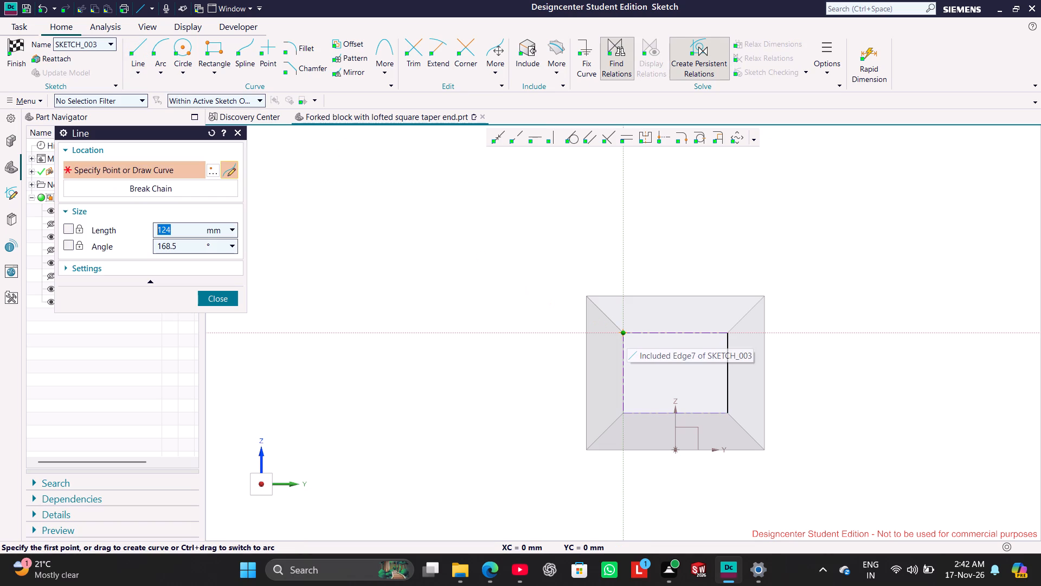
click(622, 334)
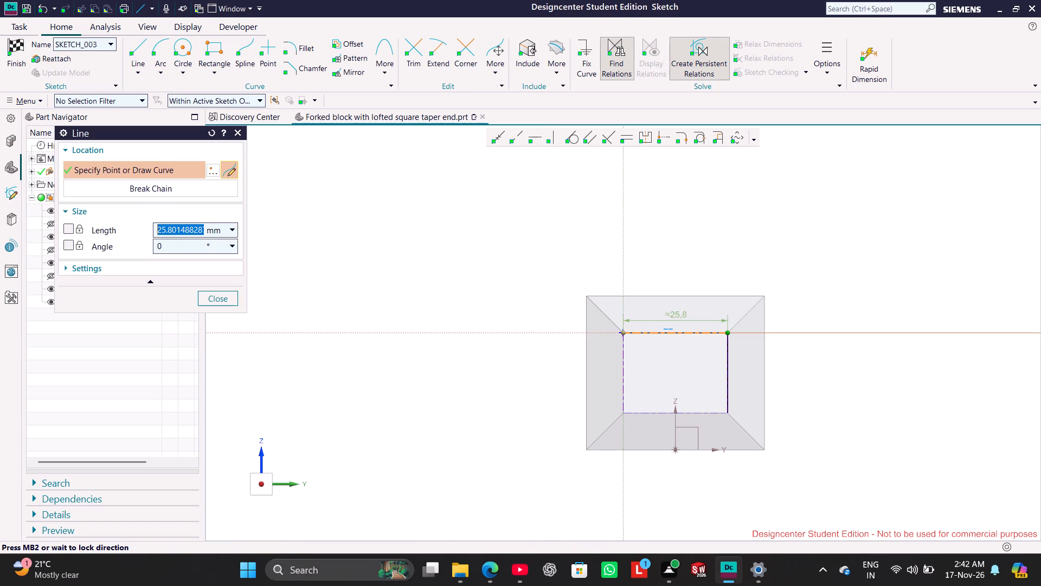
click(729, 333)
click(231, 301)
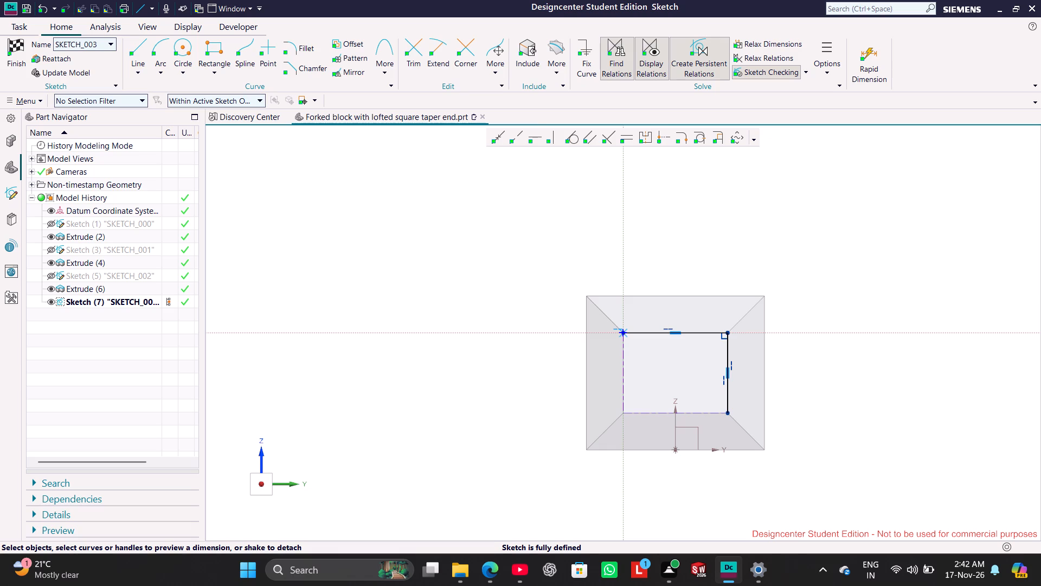
Check the length of the vertical line on the +Y side and finish the sketch.
click(727, 356)
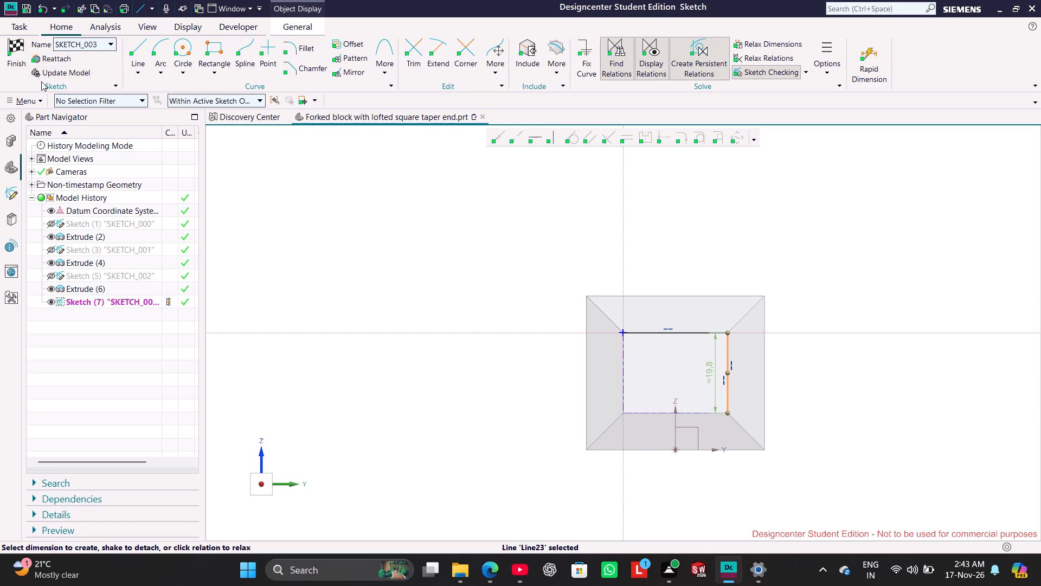
click(21, 54)
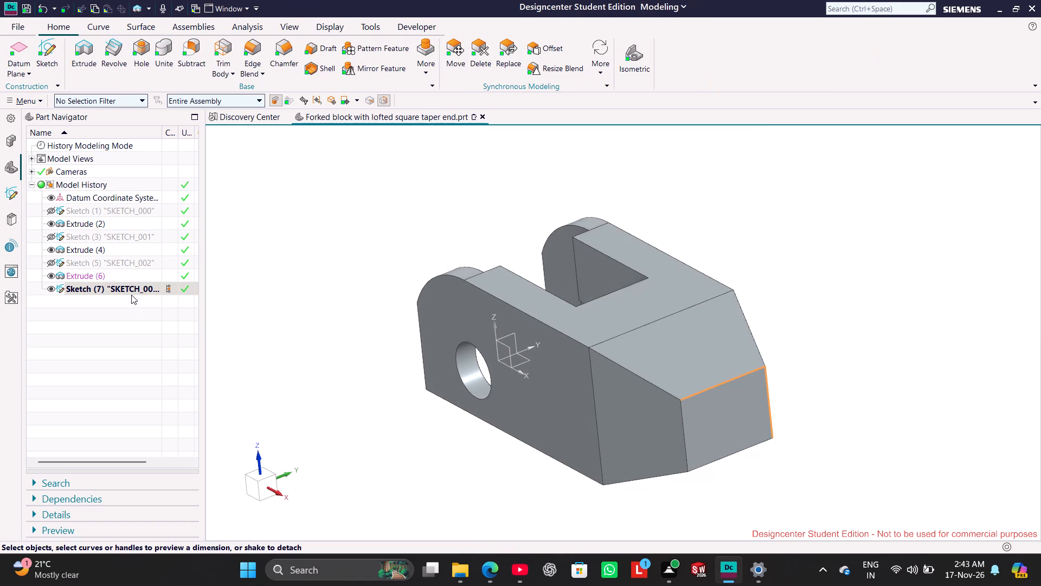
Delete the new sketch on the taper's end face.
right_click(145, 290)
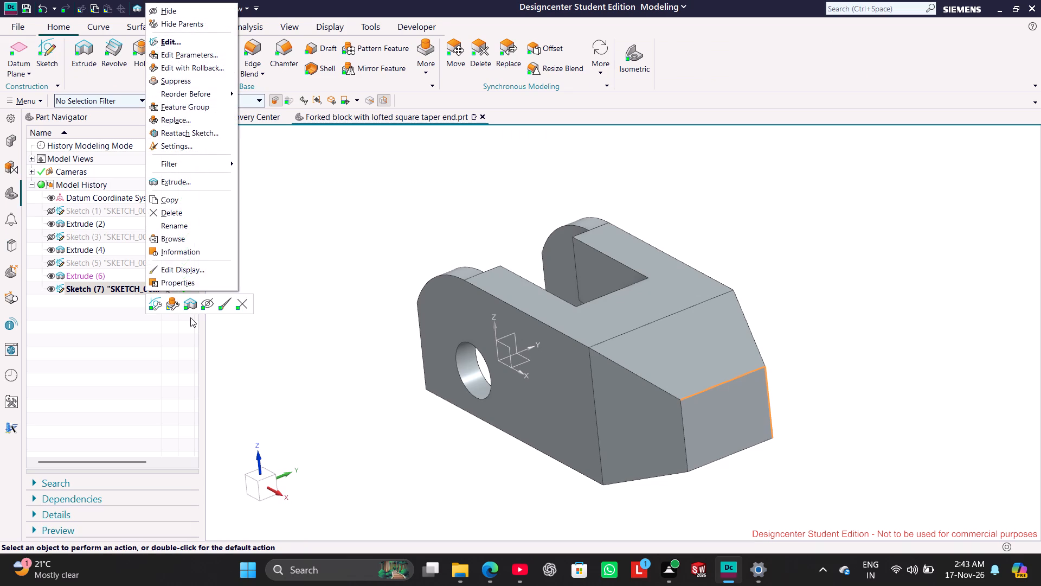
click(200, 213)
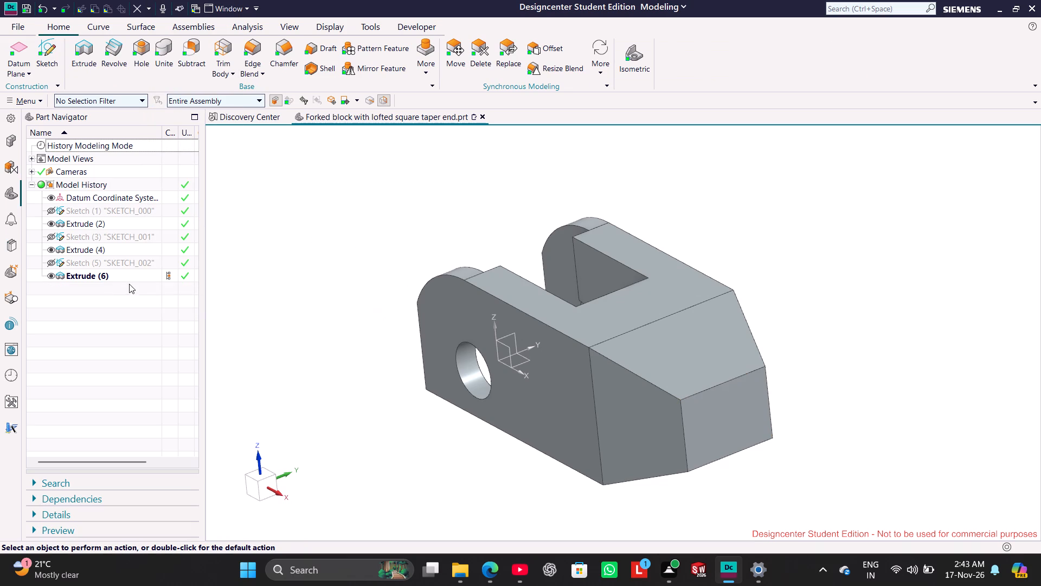
Reopen the tapered extrusion with rollback and change its draft type to From Section.
right_click(108, 275)
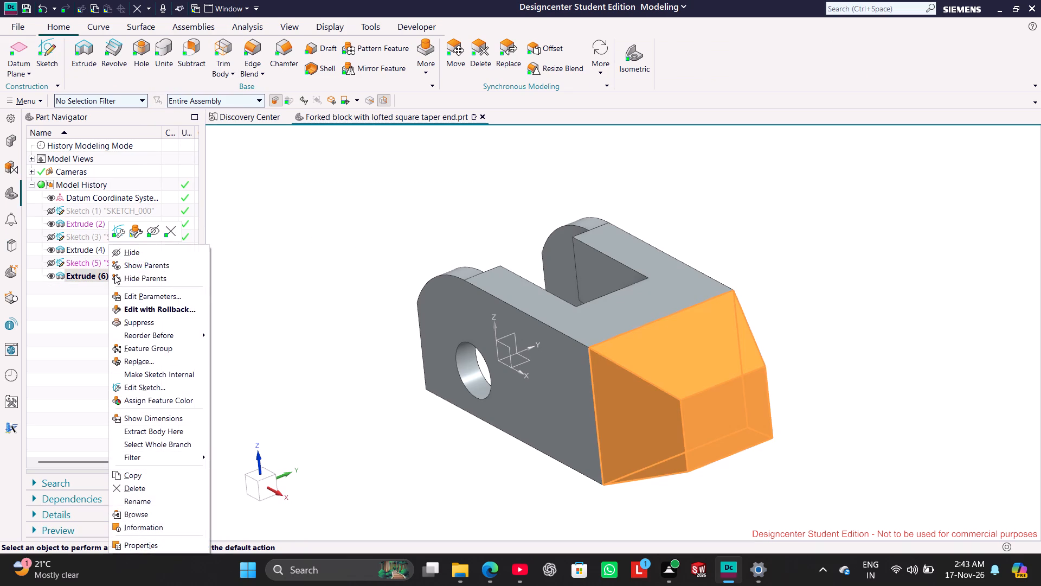
click(136, 233)
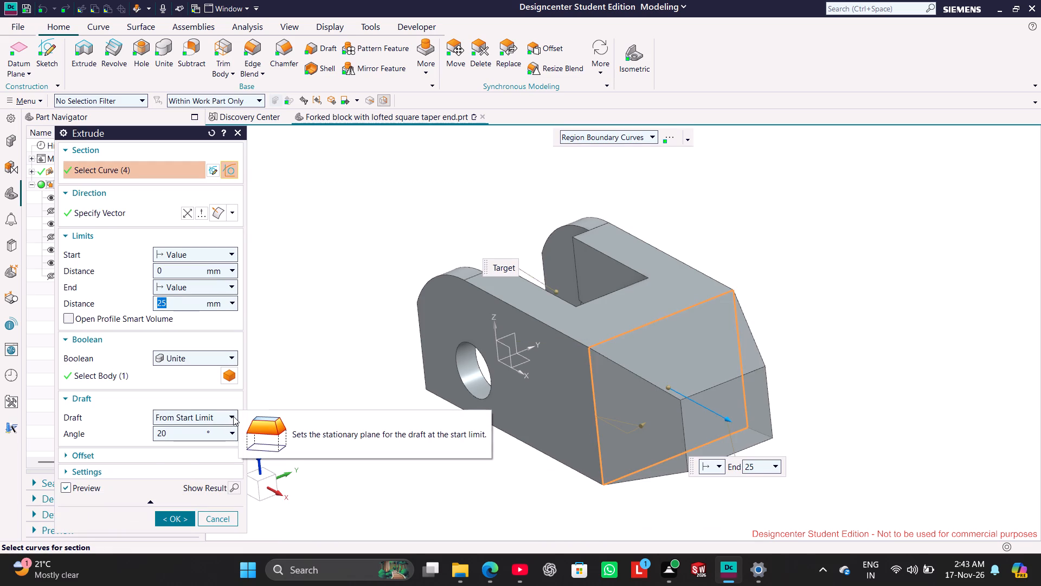
click(233, 416)
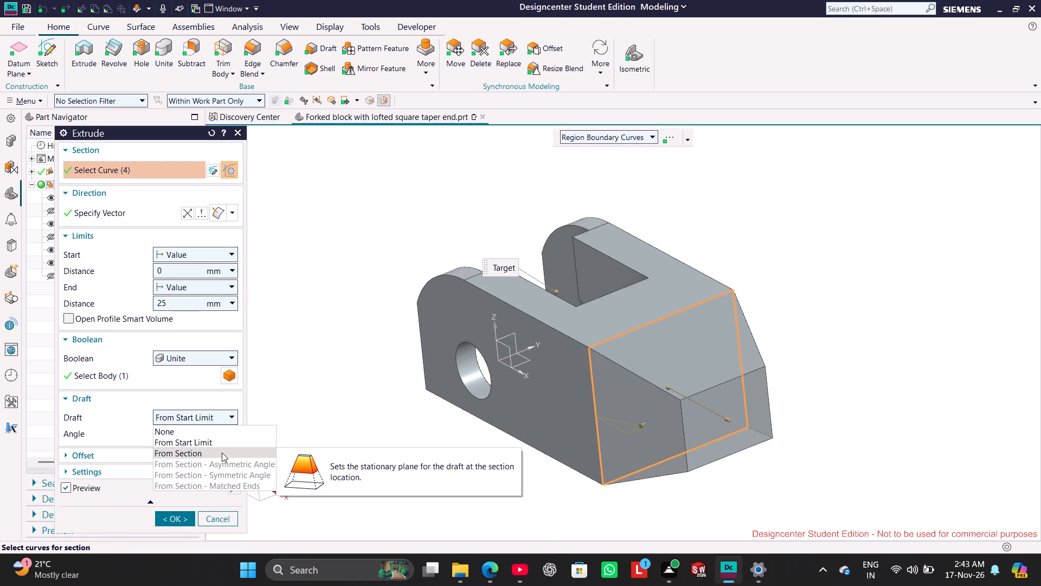
click(222, 453)
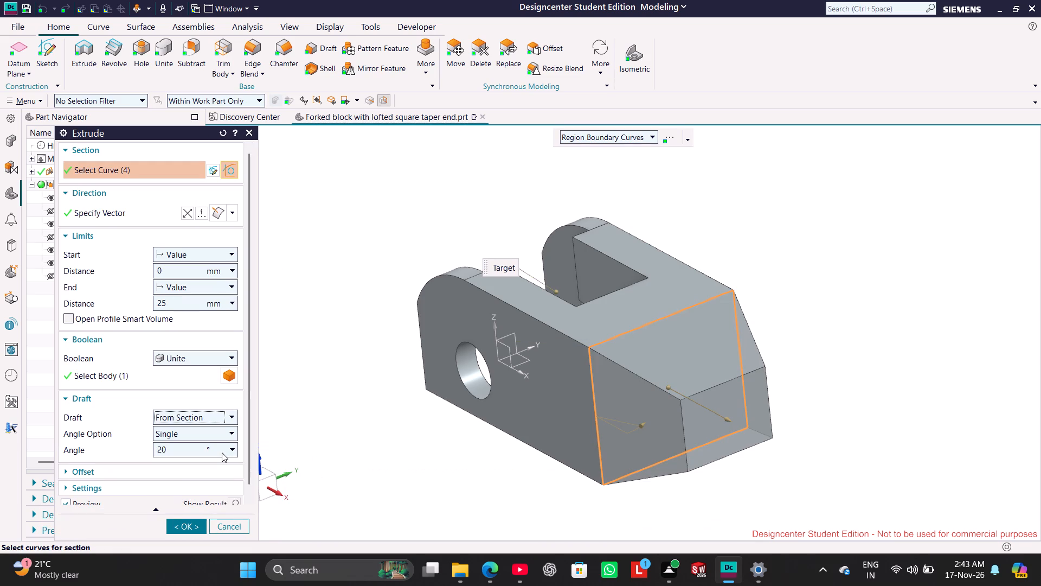
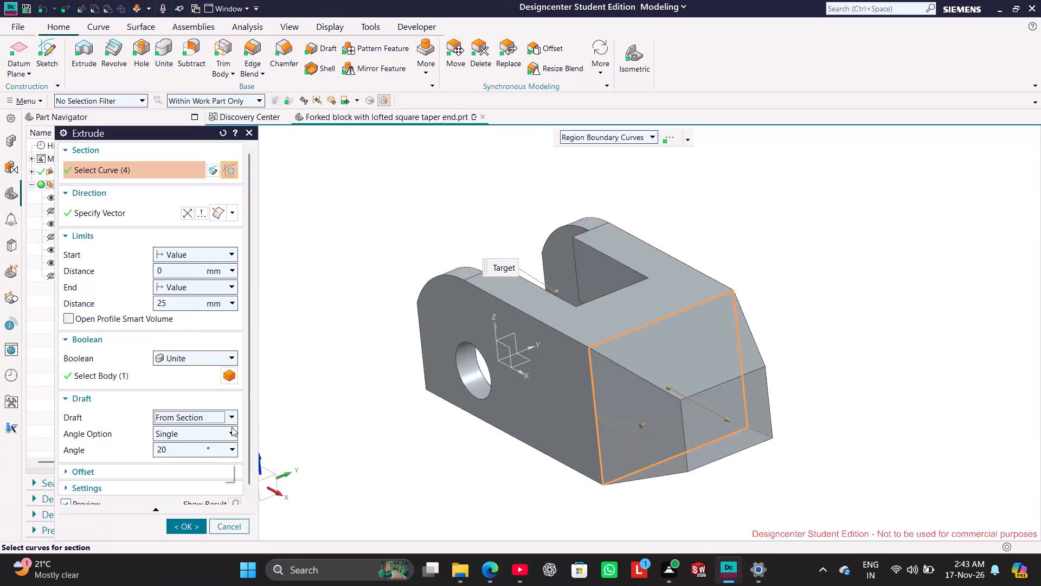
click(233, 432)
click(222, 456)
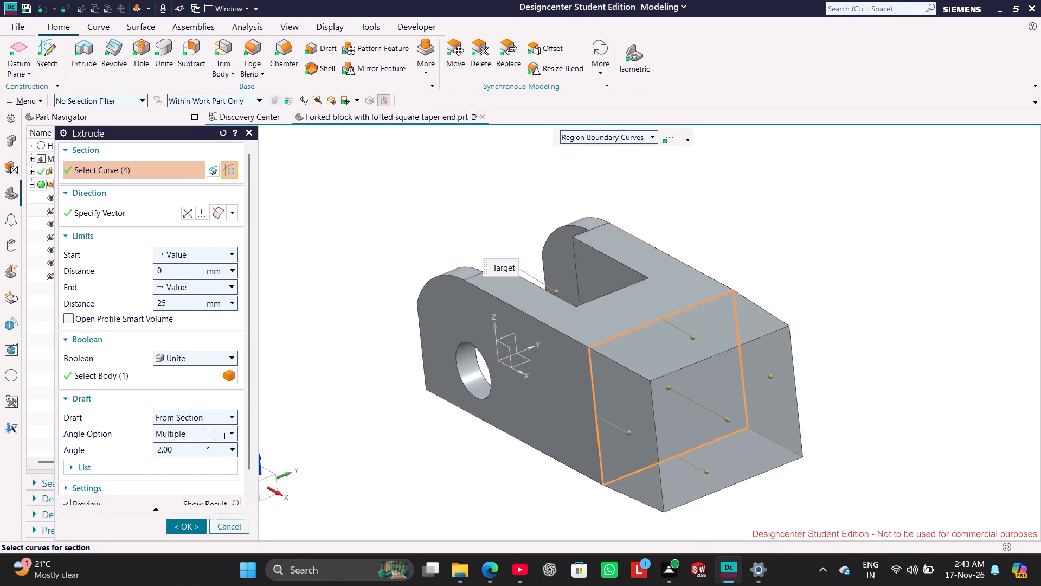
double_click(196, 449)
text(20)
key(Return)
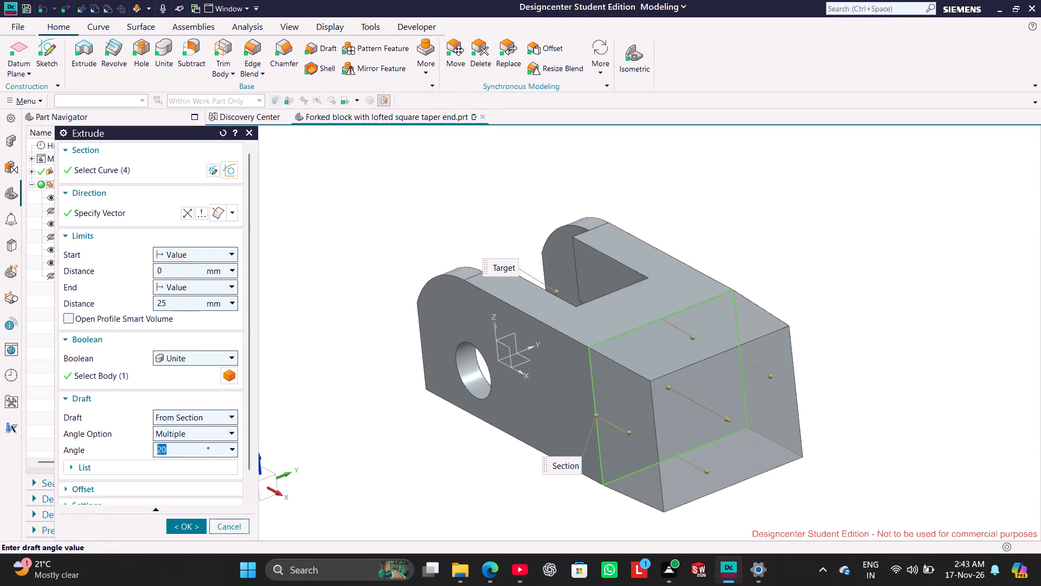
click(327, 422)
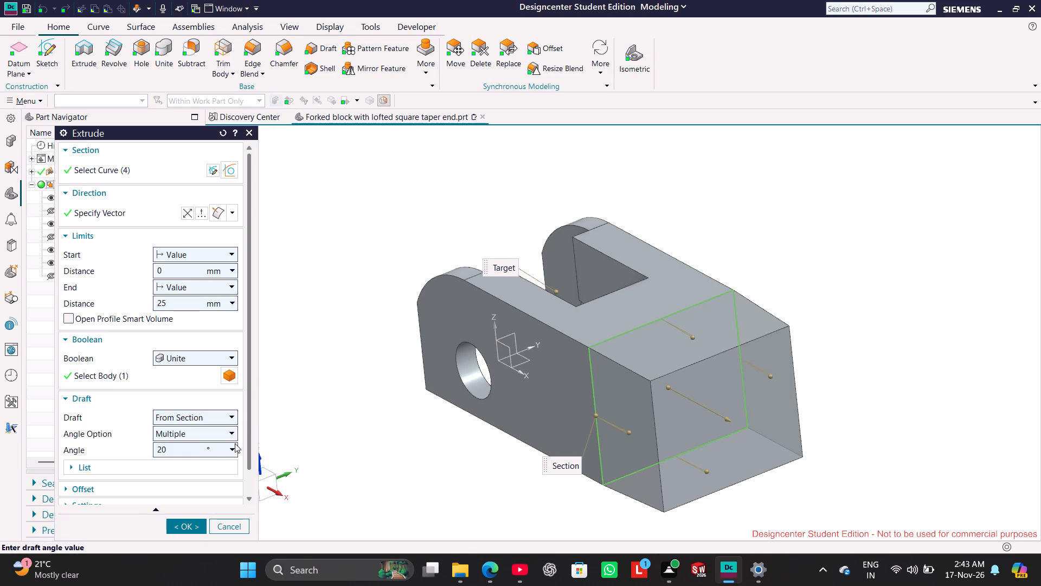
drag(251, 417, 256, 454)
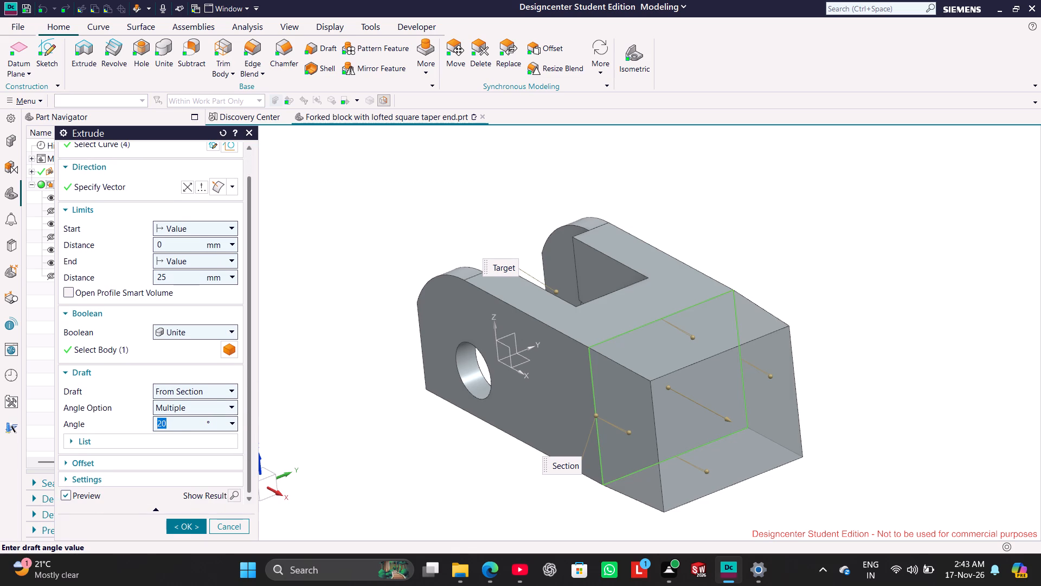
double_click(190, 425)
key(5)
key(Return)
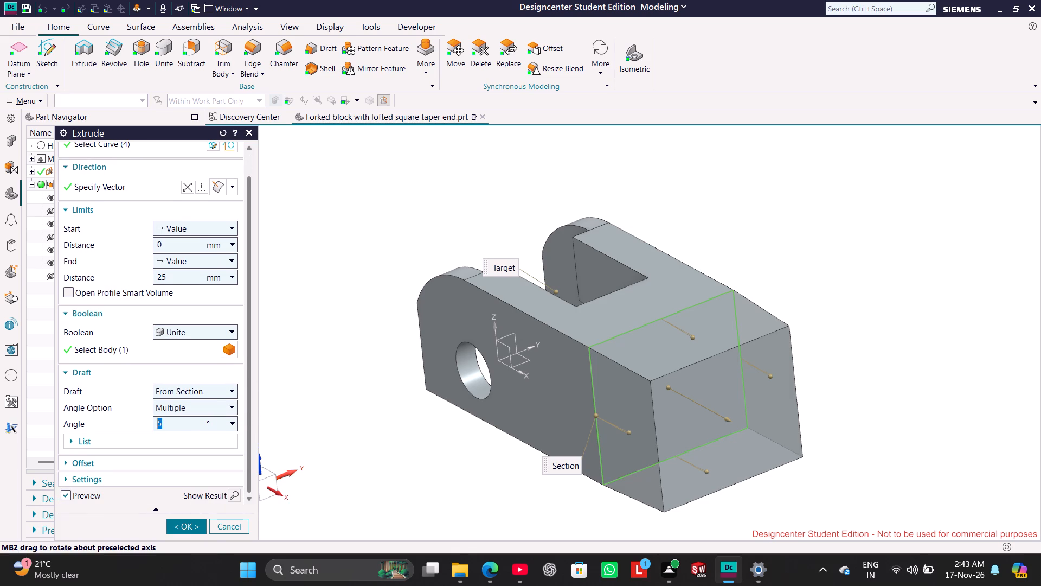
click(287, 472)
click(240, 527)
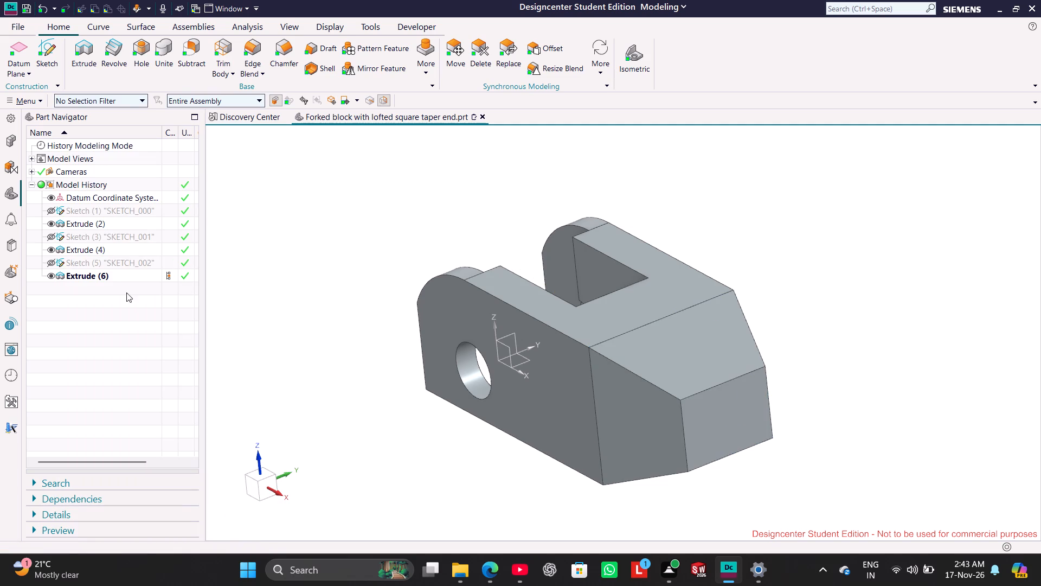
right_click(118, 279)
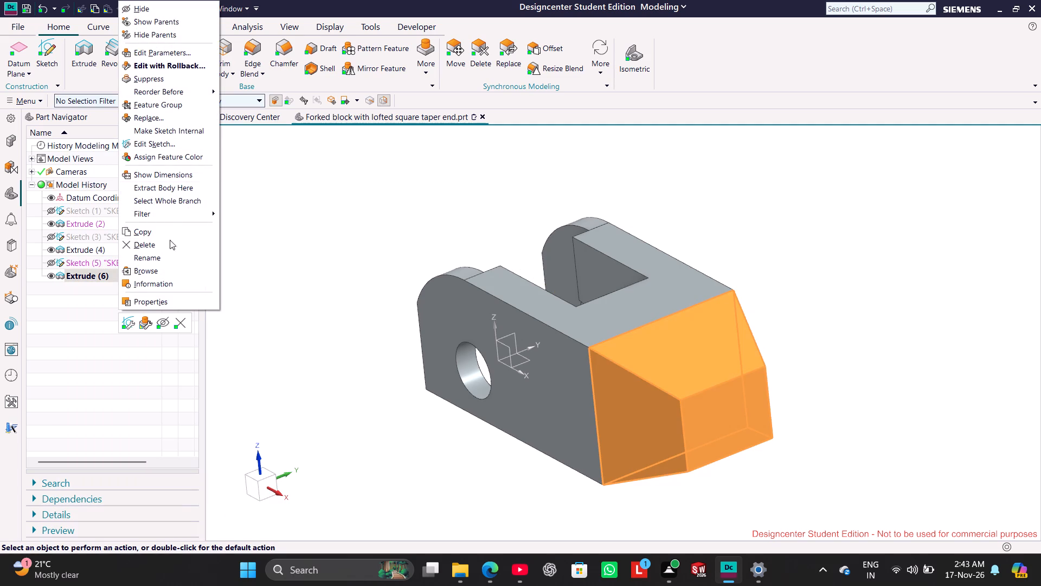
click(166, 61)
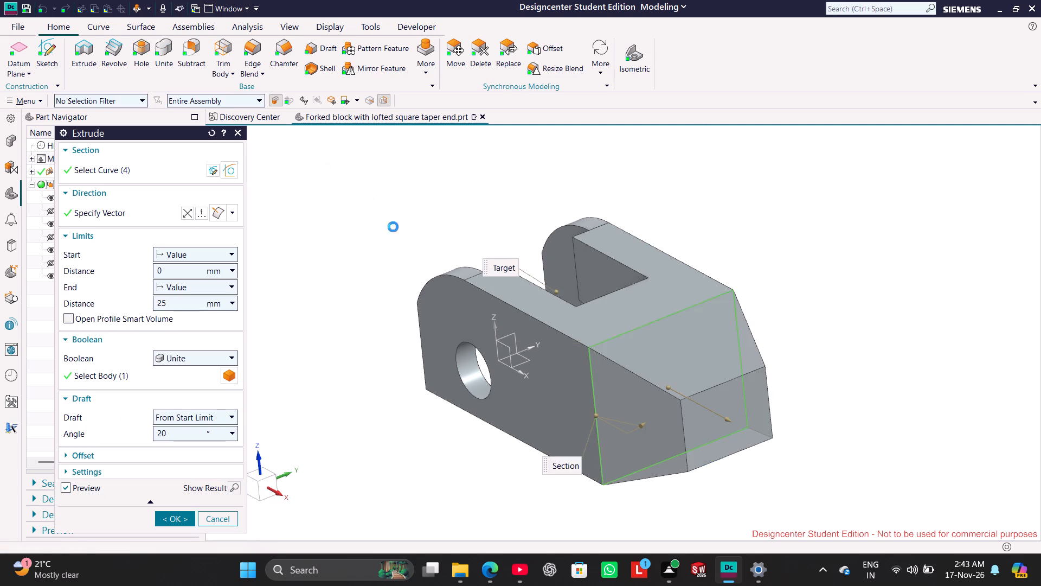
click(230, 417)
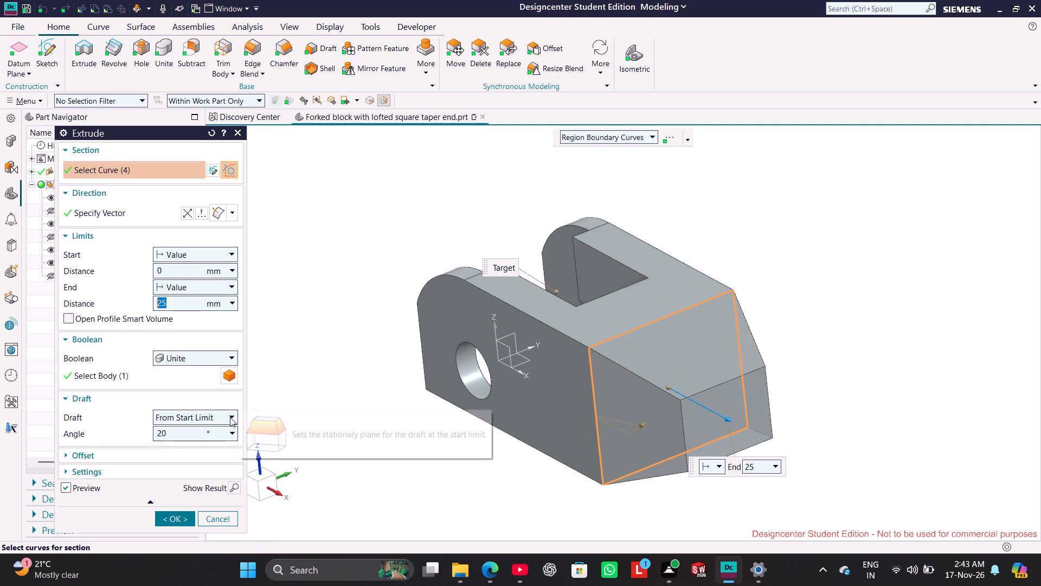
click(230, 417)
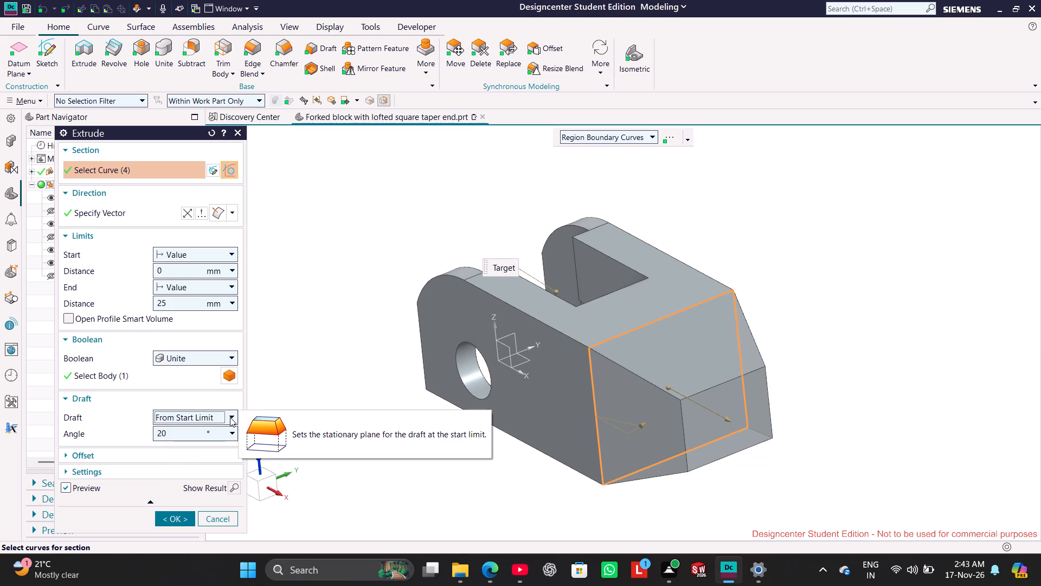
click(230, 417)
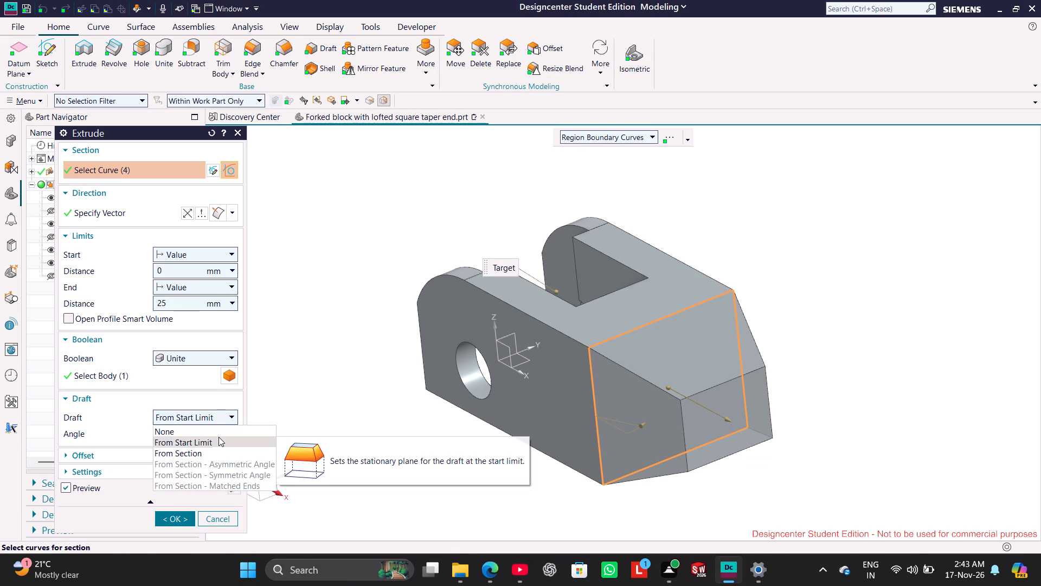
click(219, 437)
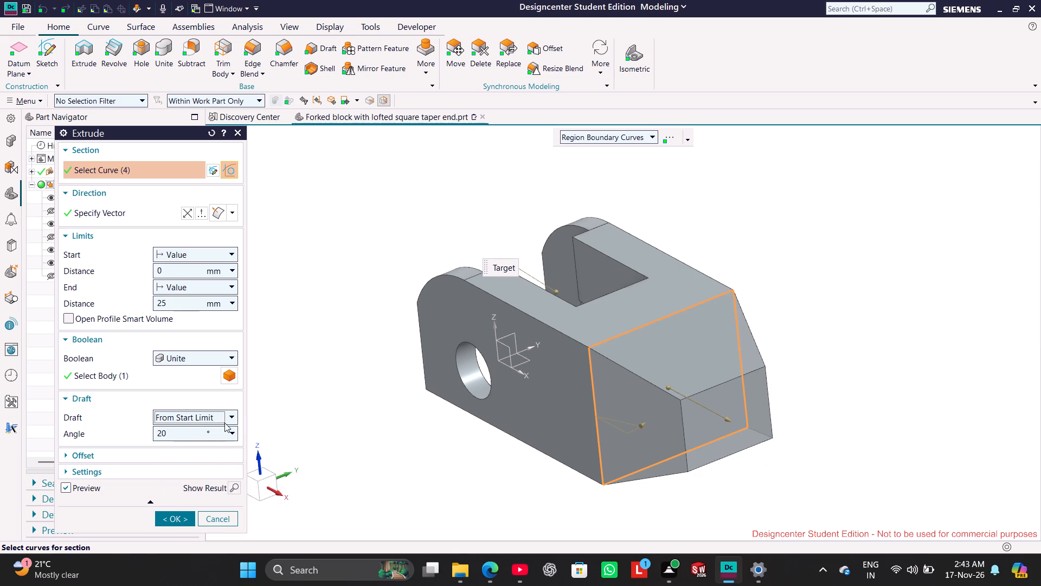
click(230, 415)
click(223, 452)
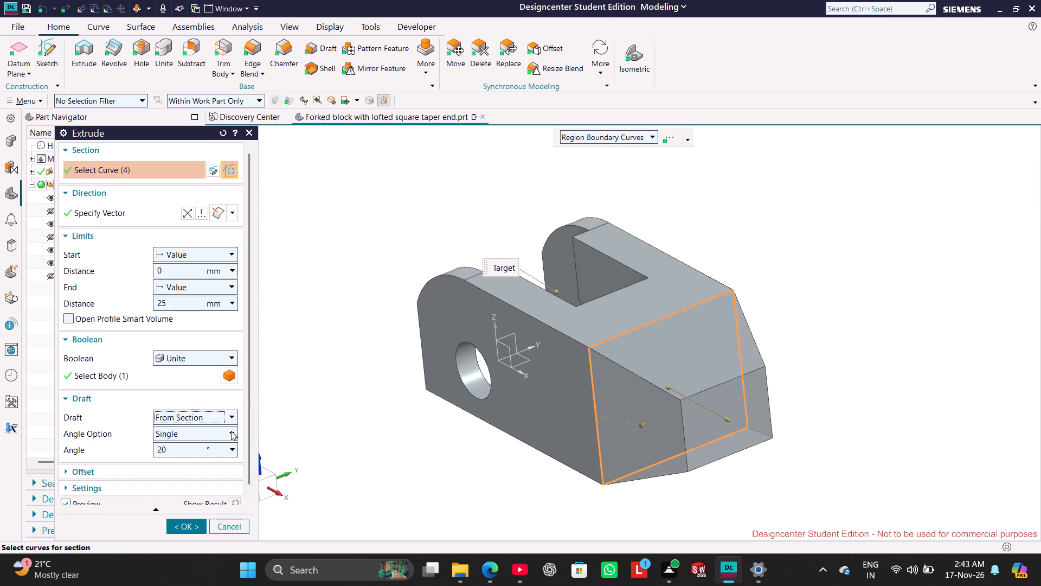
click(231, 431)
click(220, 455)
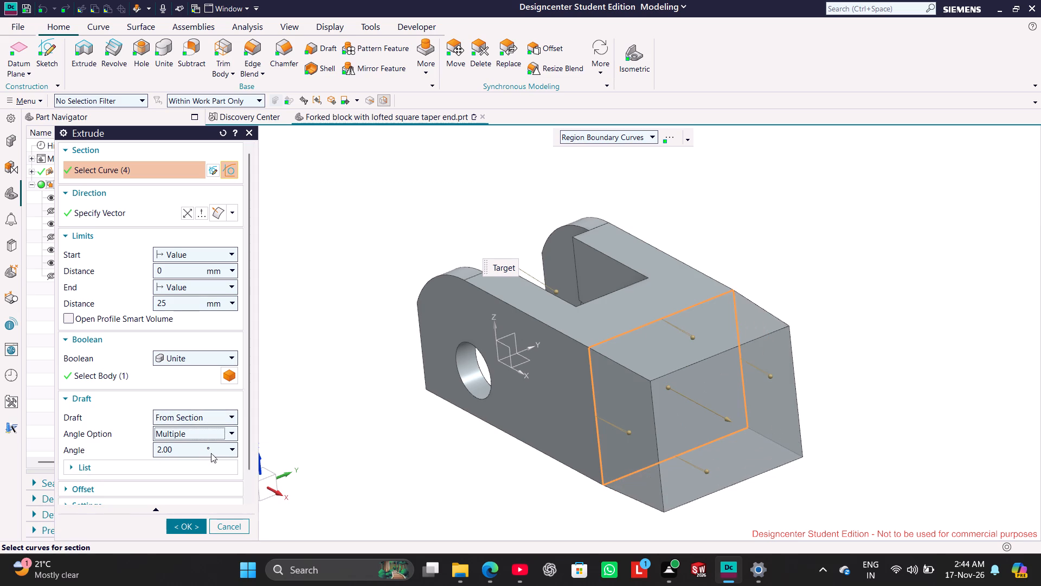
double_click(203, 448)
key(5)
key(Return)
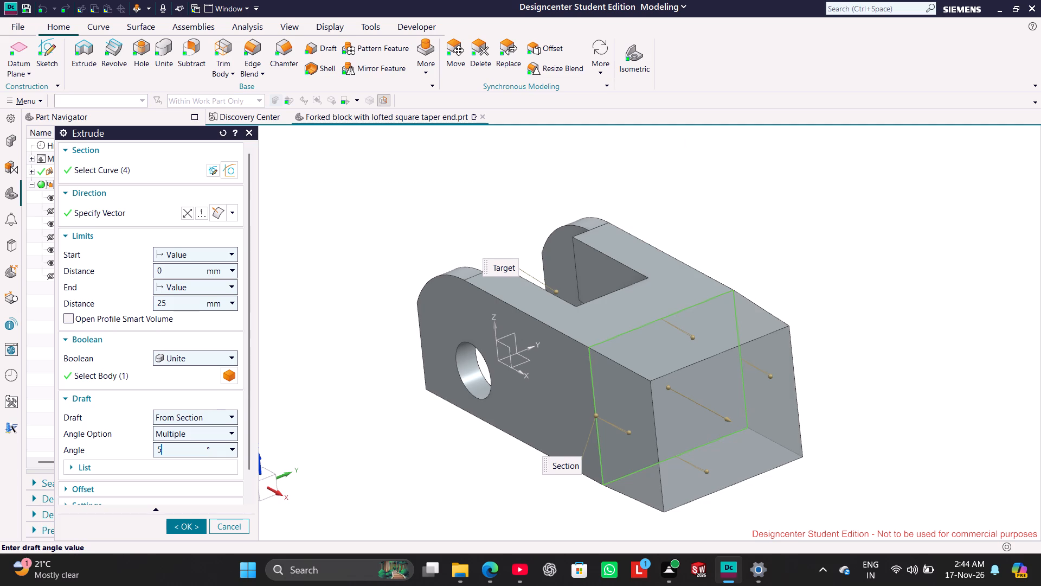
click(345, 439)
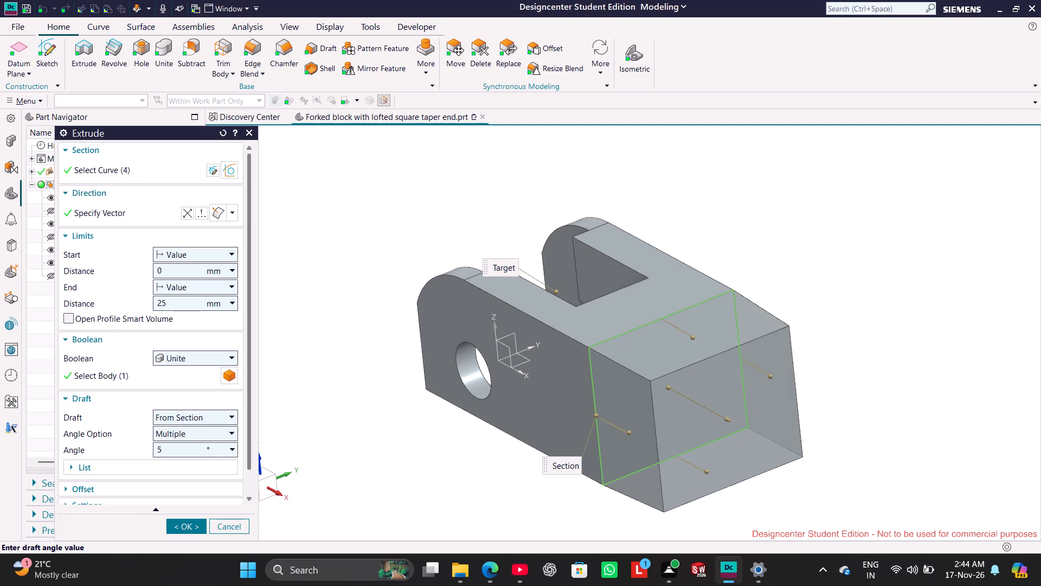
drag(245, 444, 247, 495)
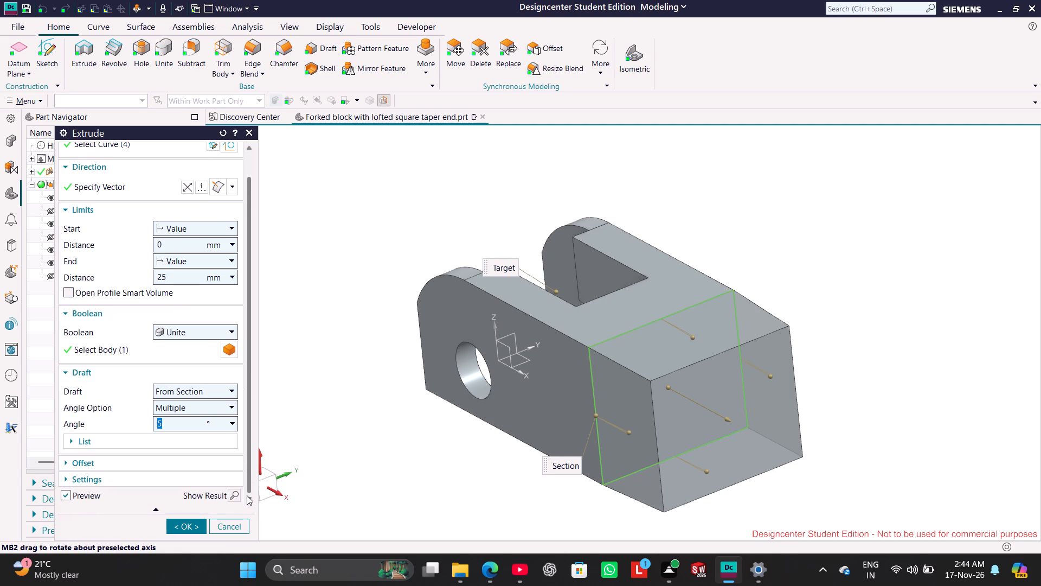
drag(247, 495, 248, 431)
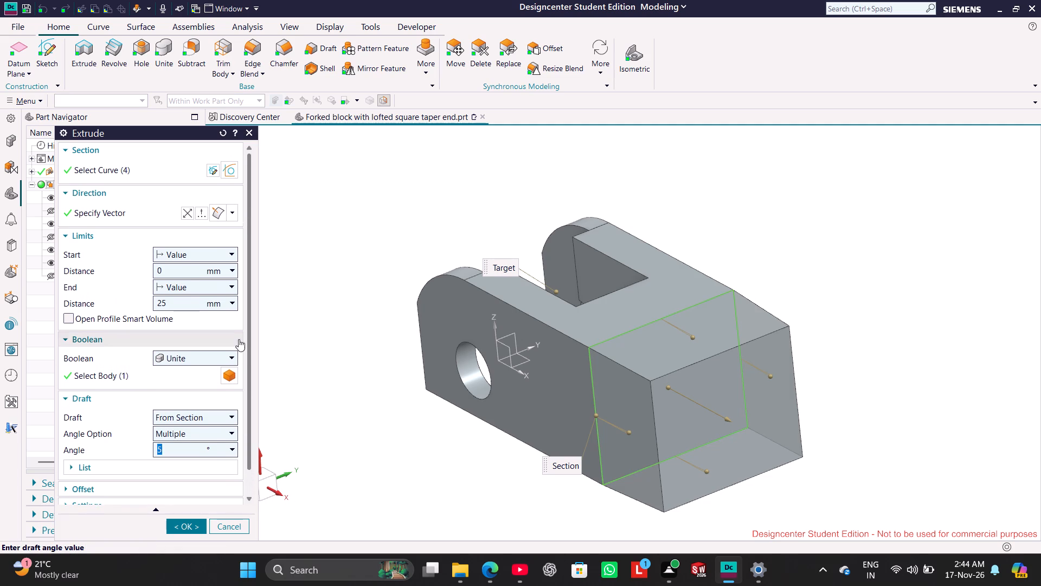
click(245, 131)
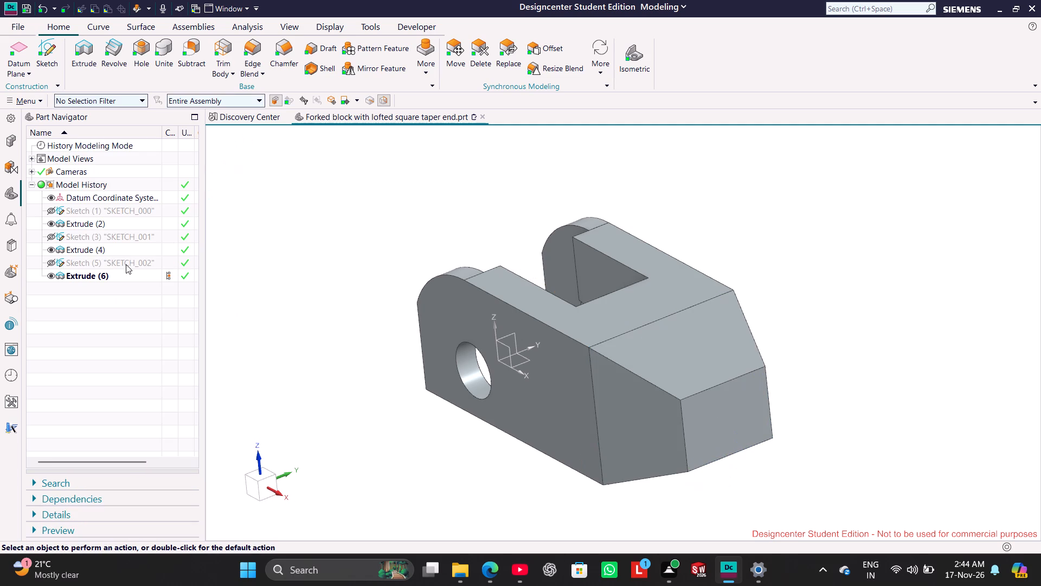
Delete the tapered extrusion at the +X end of the forked block.
right_click(104, 274)
click(152, 488)
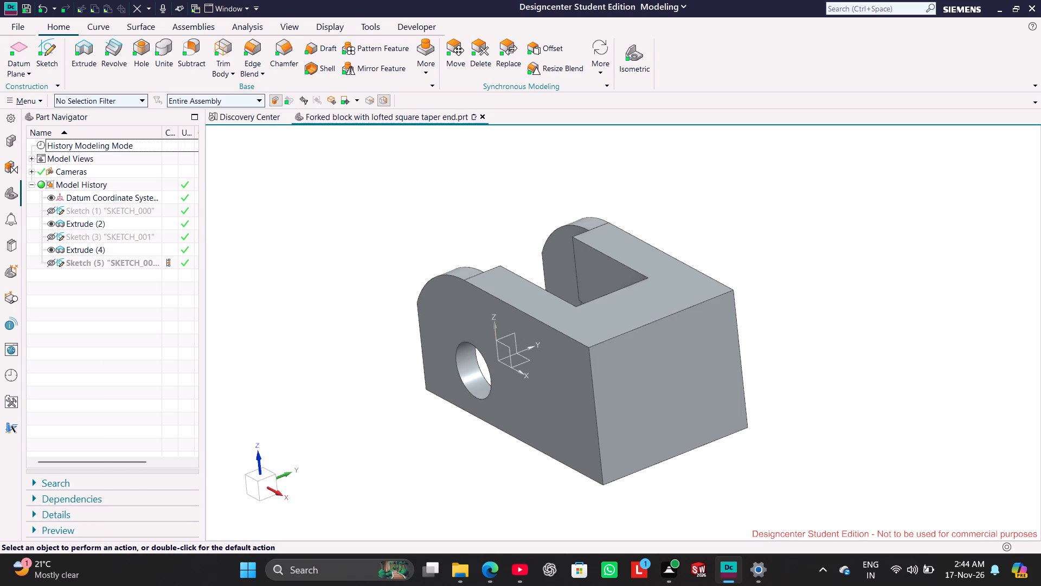
Extrude the remaining end-face sketch 25 mm with no draft and an inferred unite to the block.
right_click(92, 262)
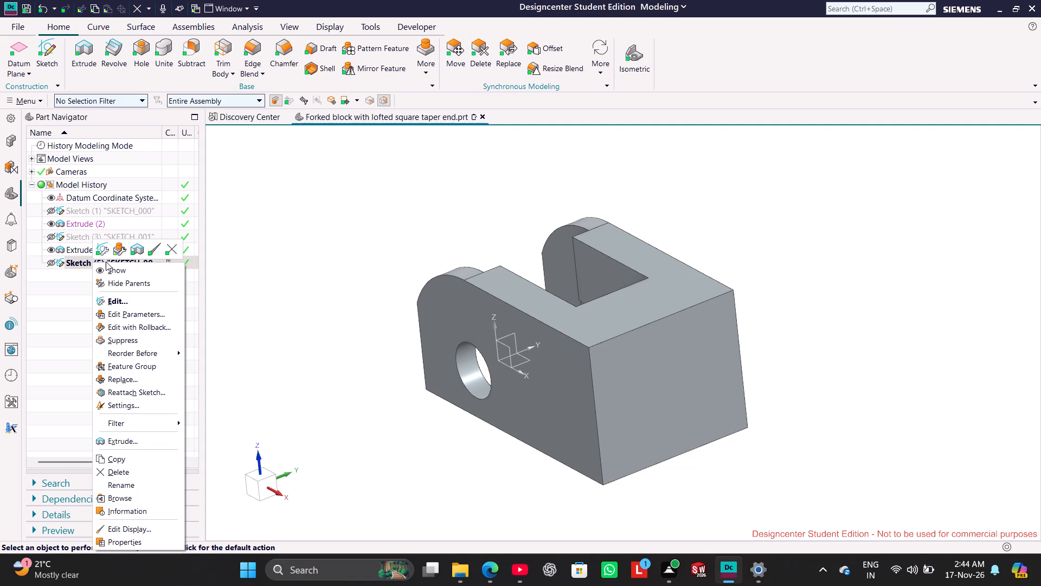
click(134, 244)
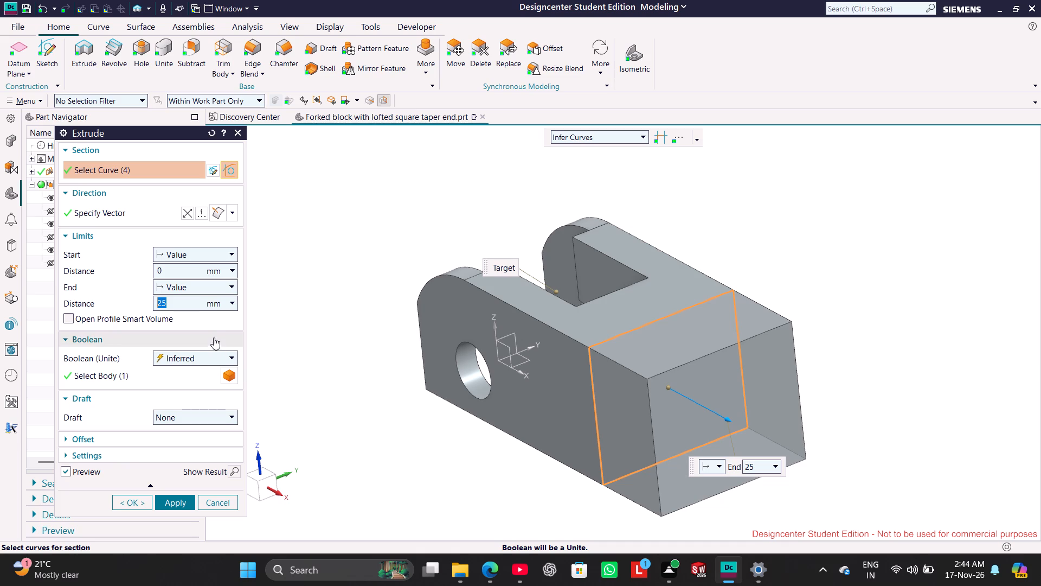
click(179, 503)
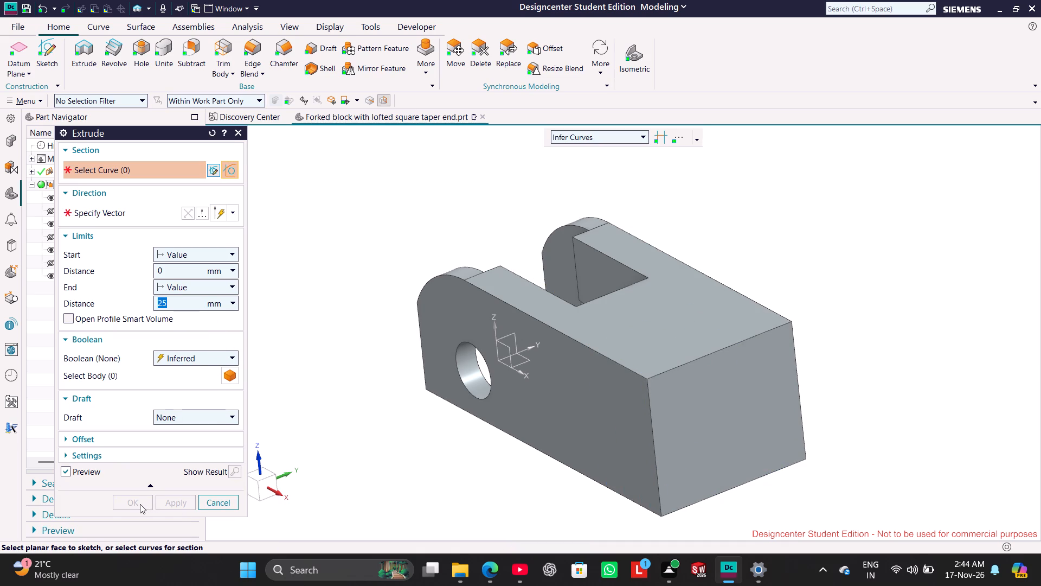
click(216, 502)
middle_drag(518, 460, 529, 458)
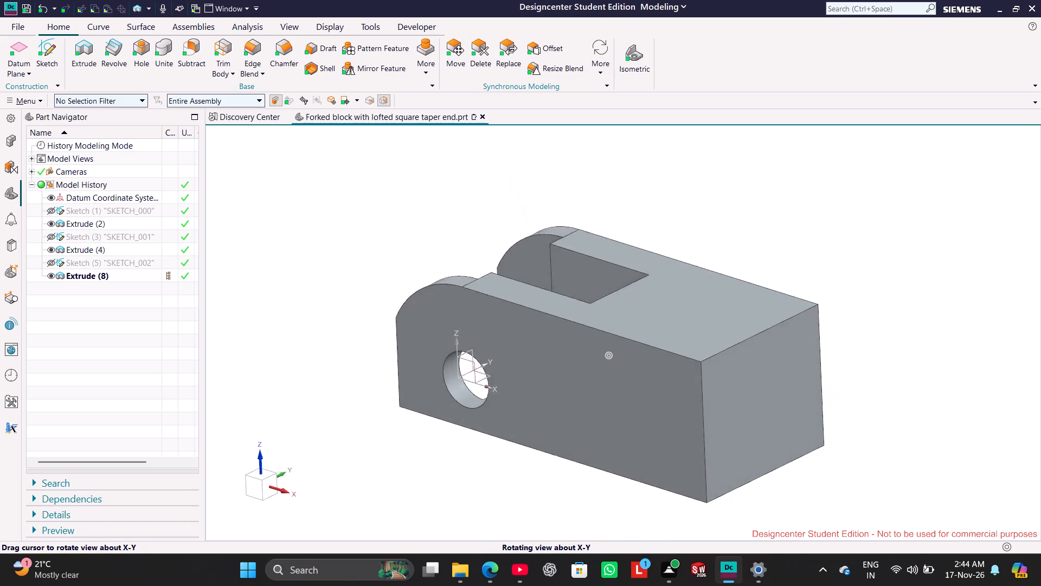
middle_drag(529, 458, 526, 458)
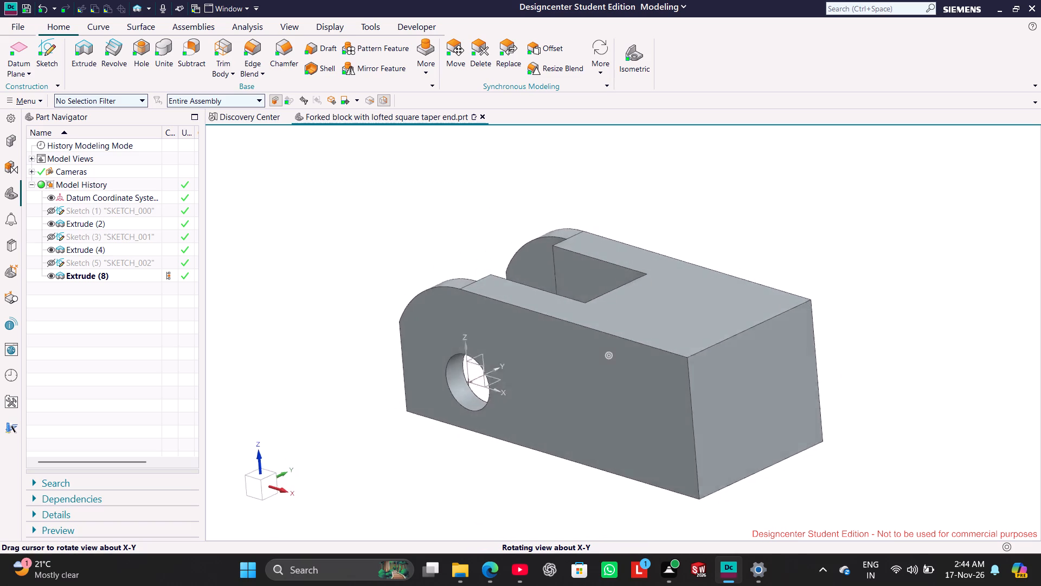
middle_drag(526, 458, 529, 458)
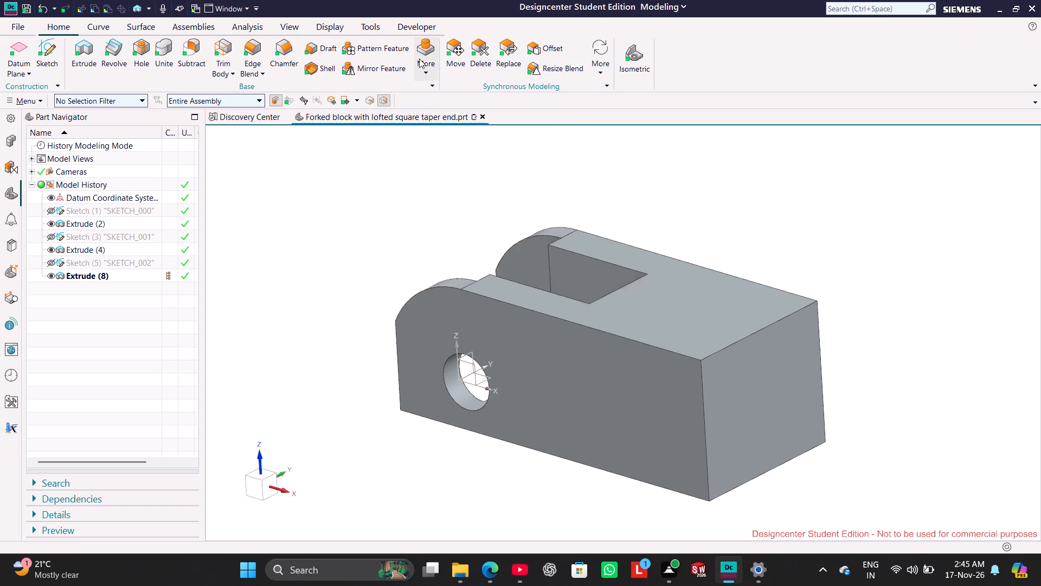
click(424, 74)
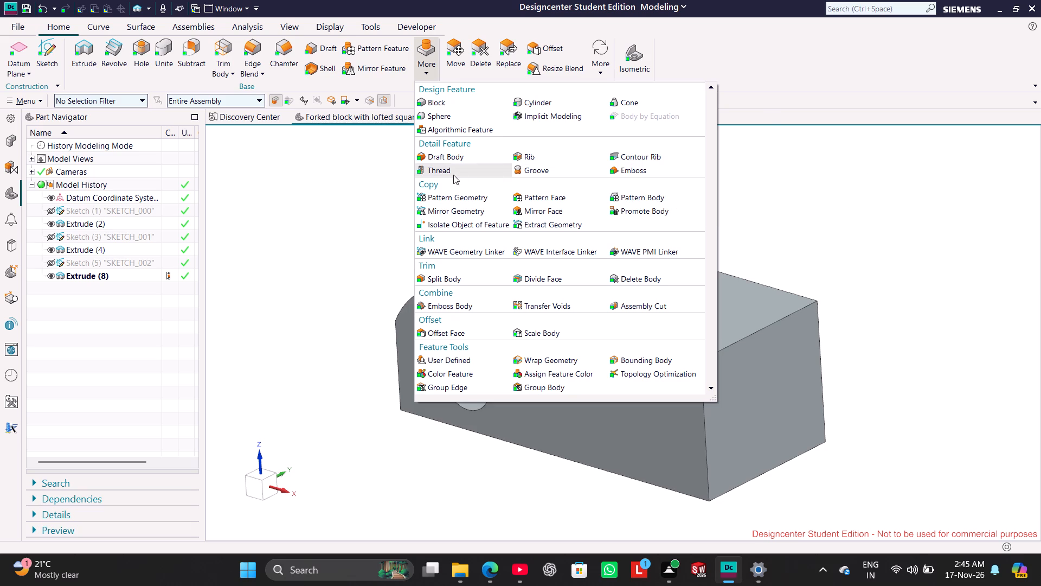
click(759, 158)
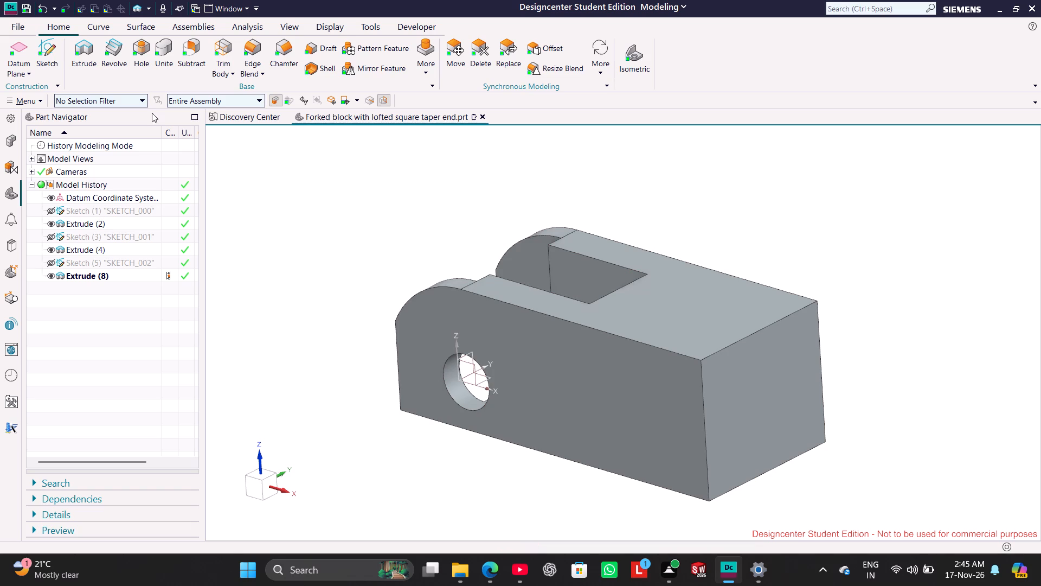
Create a sketch on the +X end face of the new straight extrusion.
click(45, 58)
click(785, 377)
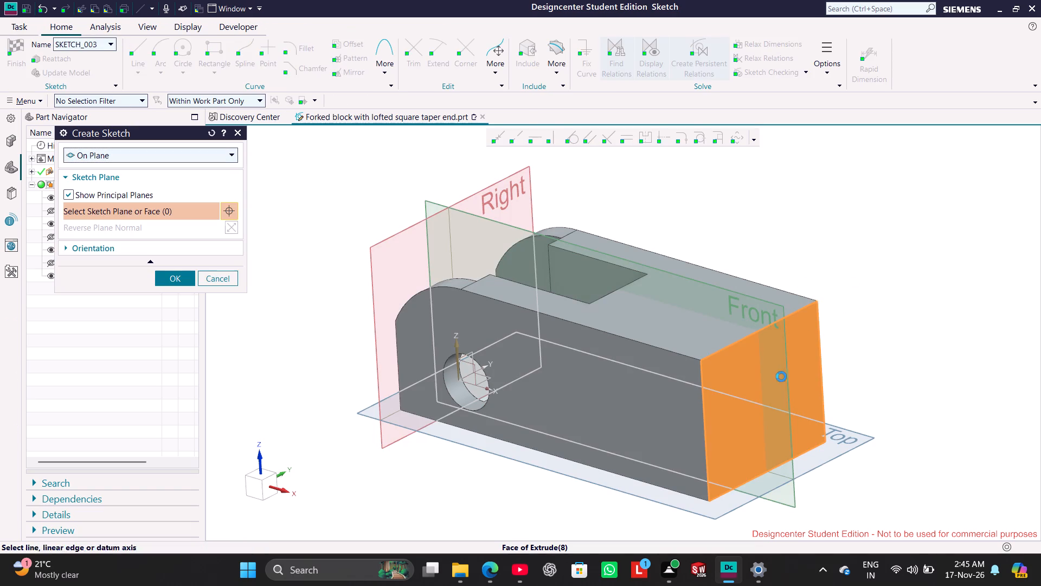
click(175, 282)
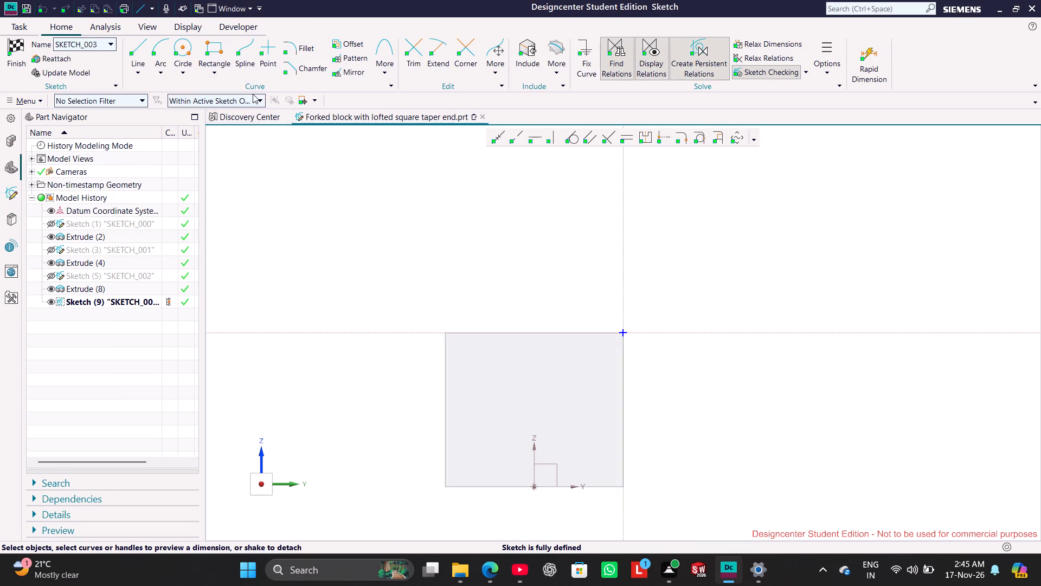
Draw a centre-point rectangle about 30 mm wide and 20 mm high inside the end face.
click(219, 74)
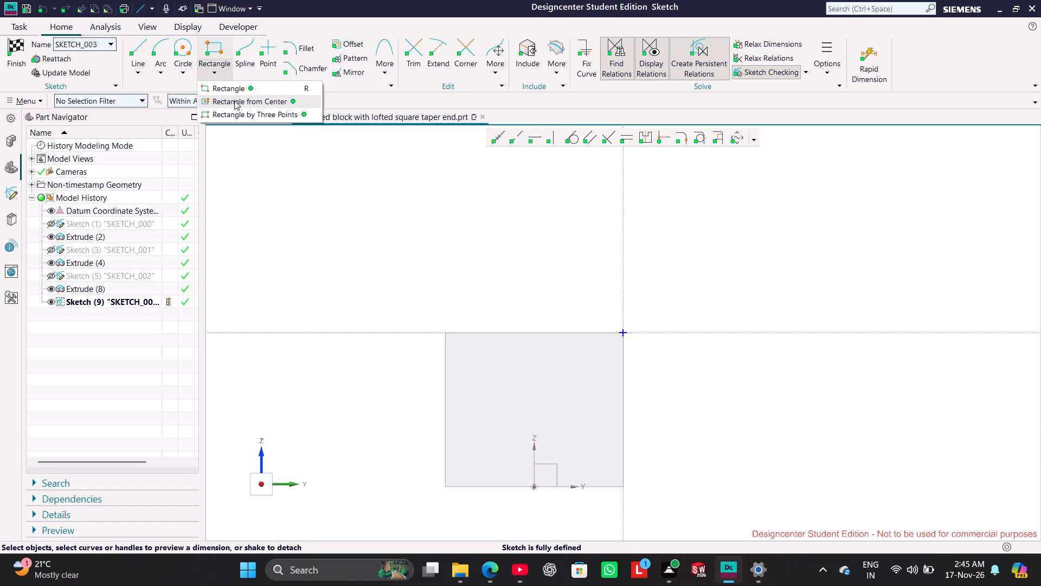
click(237, 105)
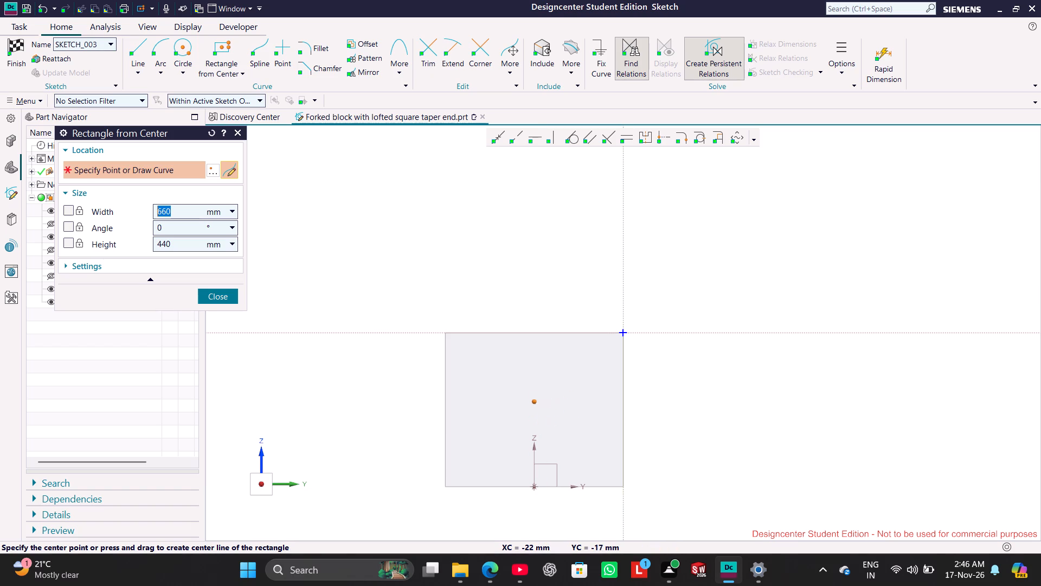
click(534, 412)
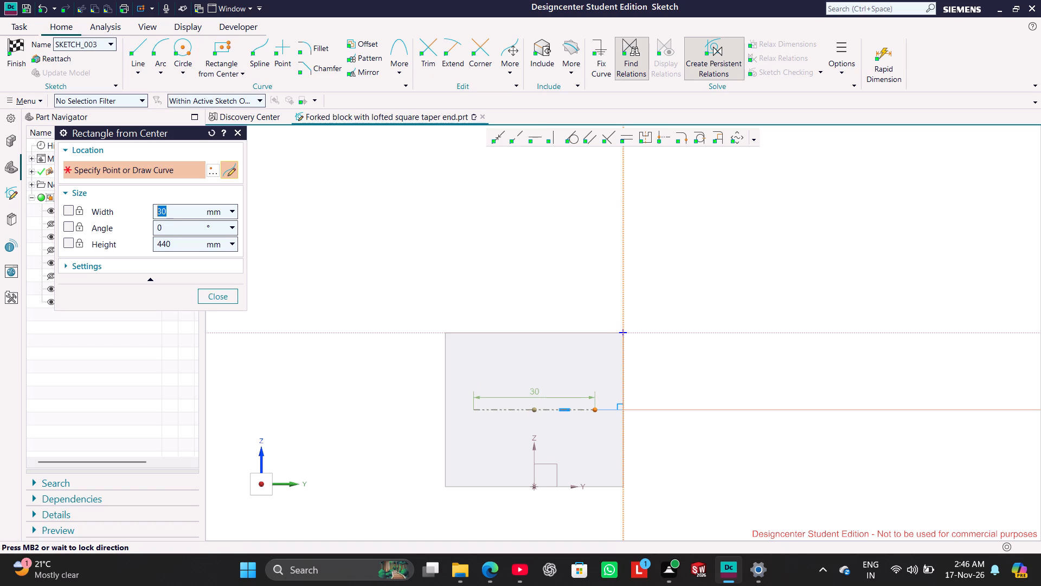
click(595, 407)
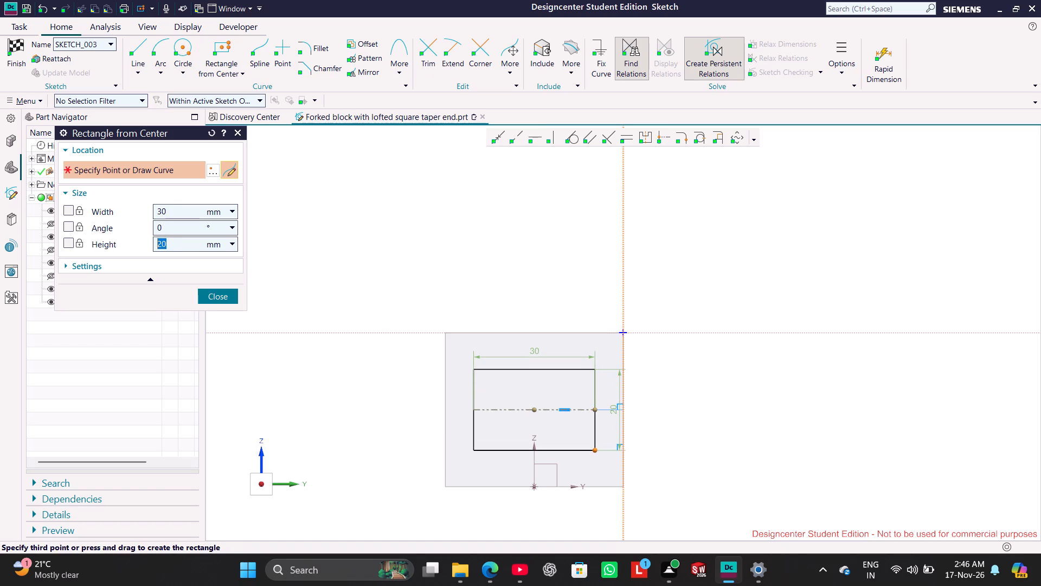
click(596, 450)
click(222, 296)
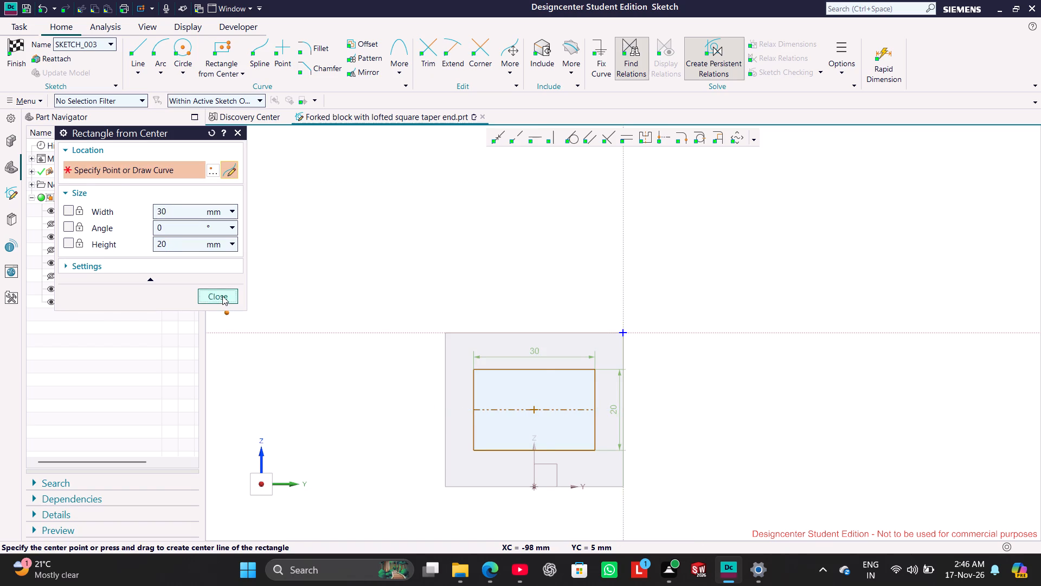
Set the rectangle's width to 21 mm and scale the entire sketch with it.
click(582, 373)
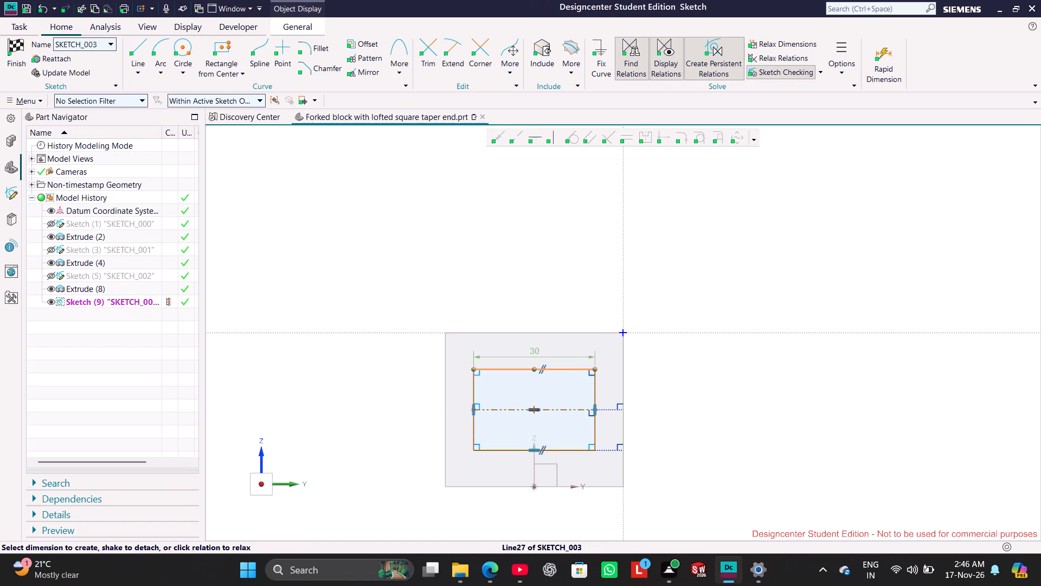
double_click(536, 349)
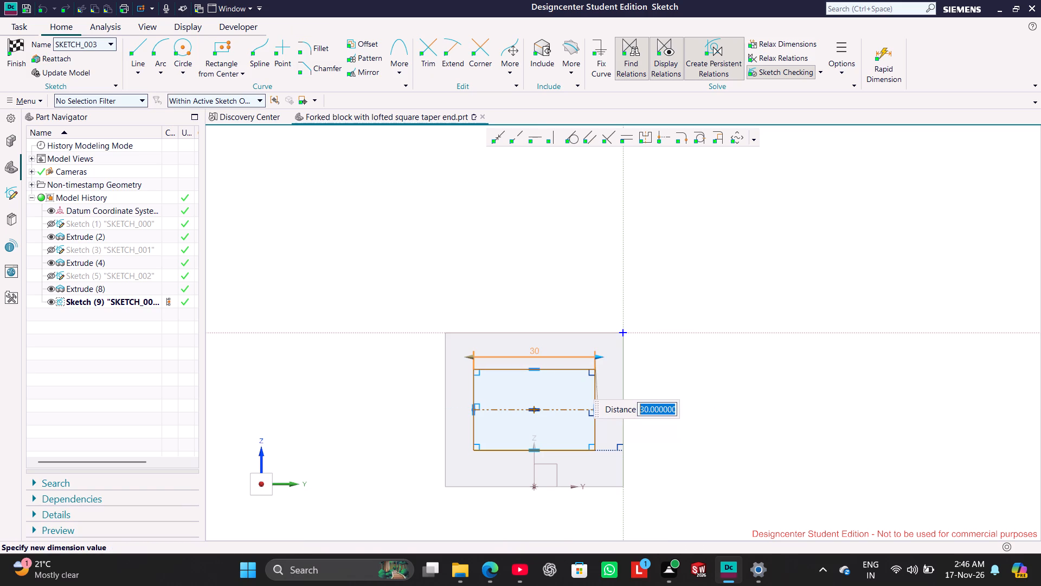
text(21)
key(Return)
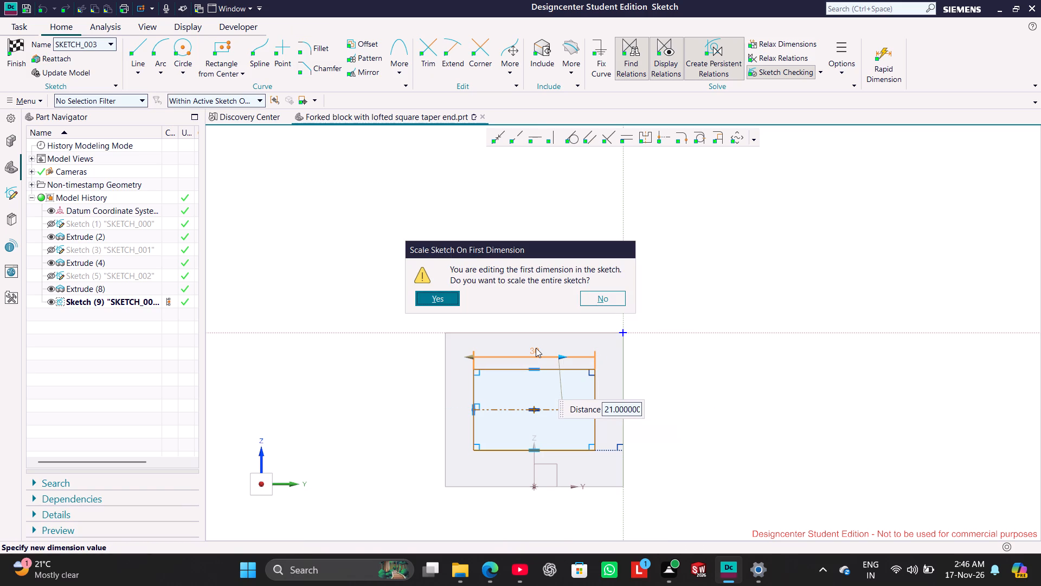
click(448, 302)
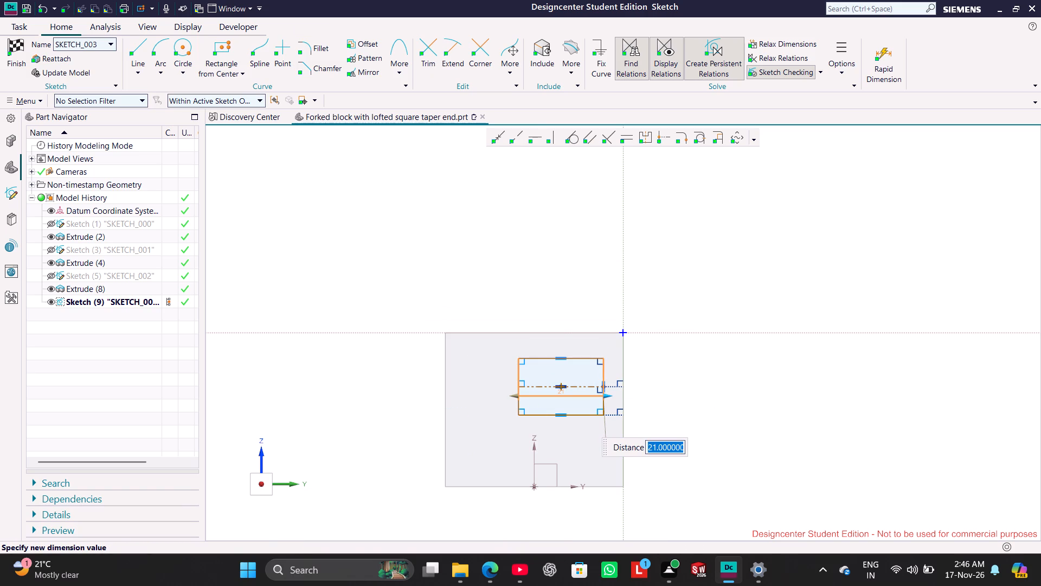
click(804, 381)
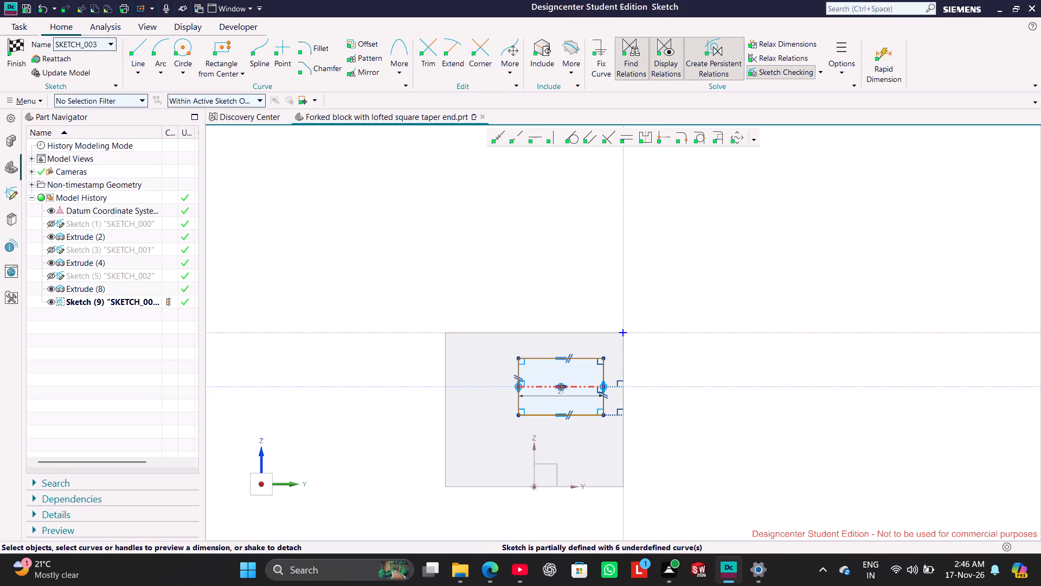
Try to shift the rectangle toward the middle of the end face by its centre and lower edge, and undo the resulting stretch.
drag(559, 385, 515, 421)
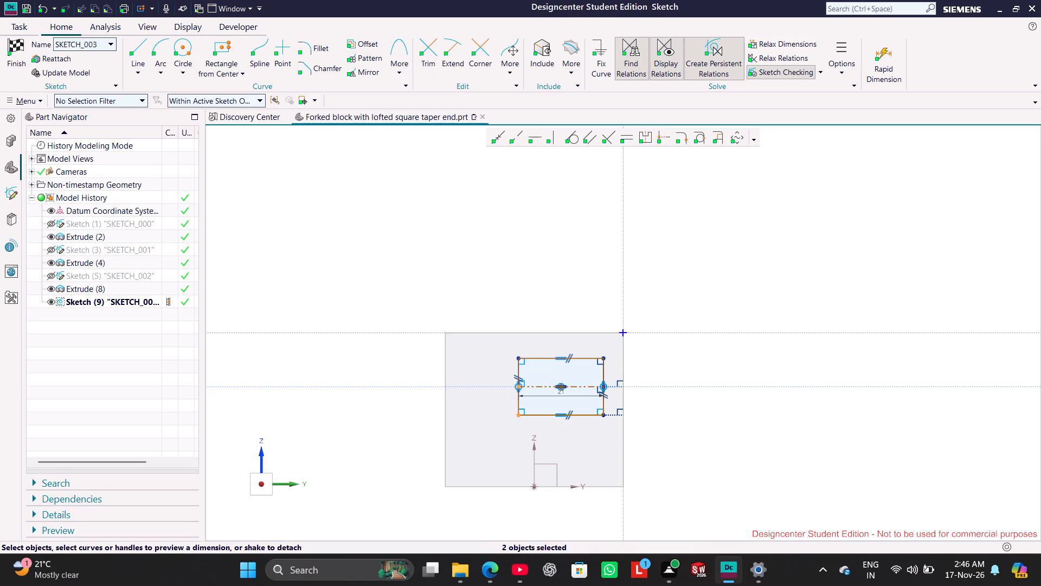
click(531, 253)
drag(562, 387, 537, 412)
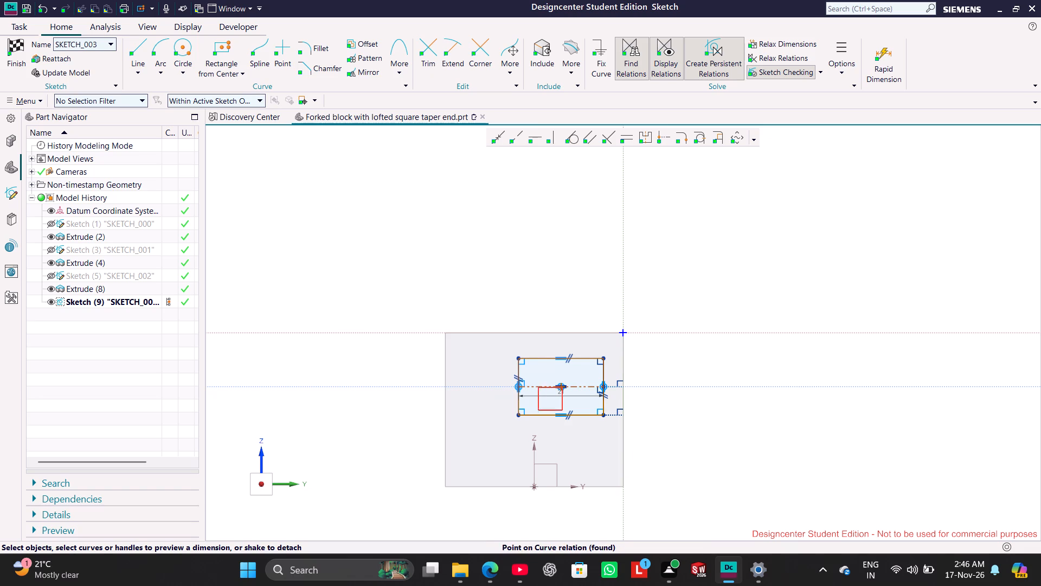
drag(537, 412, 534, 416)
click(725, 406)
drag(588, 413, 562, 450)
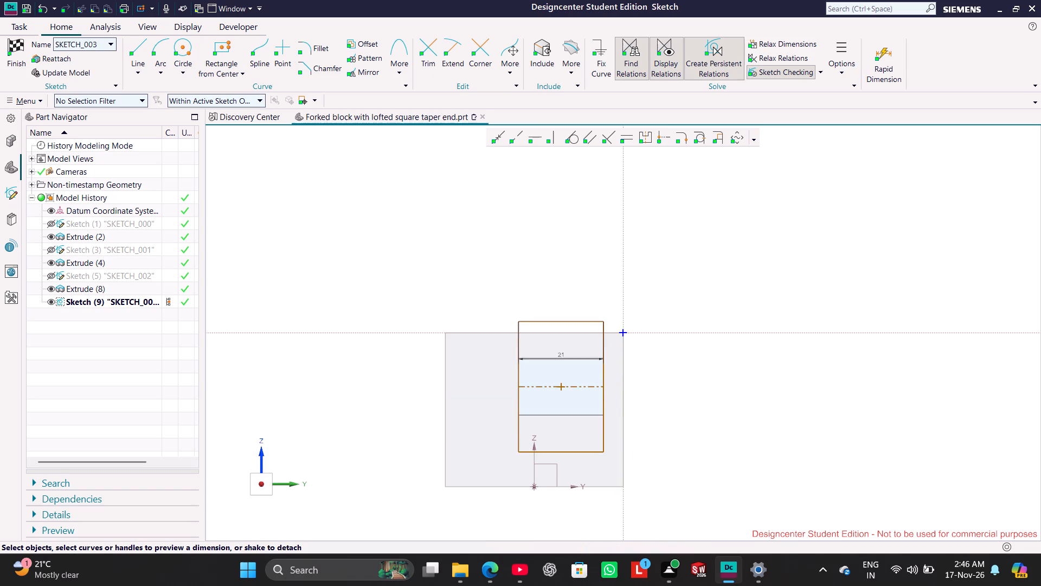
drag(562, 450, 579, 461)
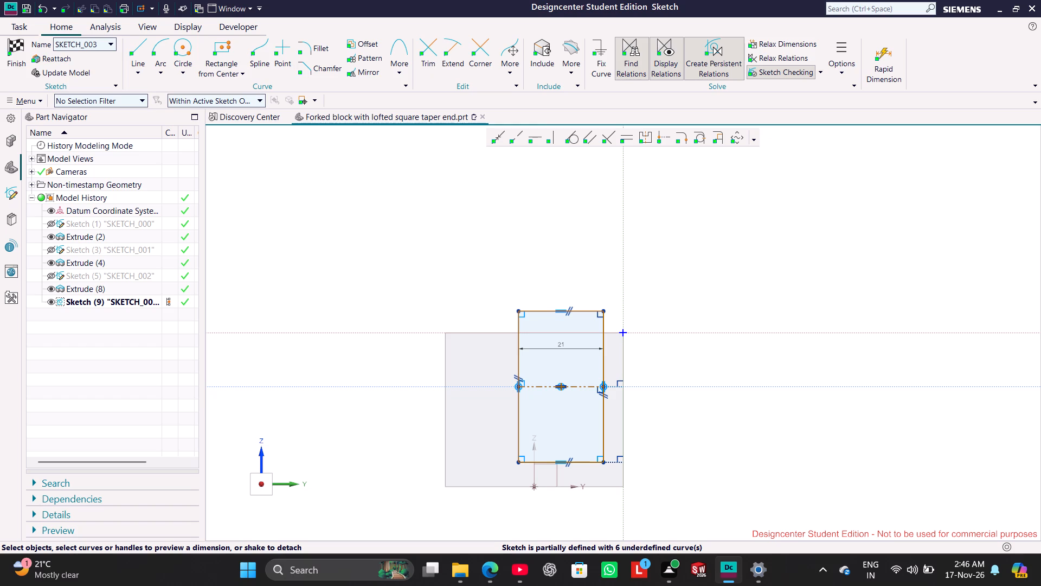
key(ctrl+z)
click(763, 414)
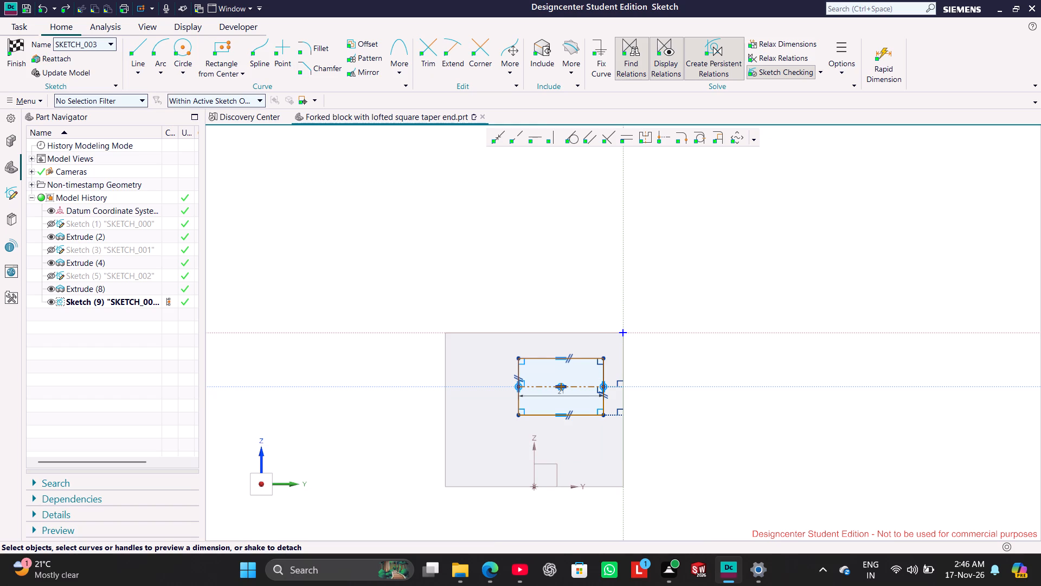
Dimension the rectangle's height beside the face and set it to 21 mm.
click(605, 374)
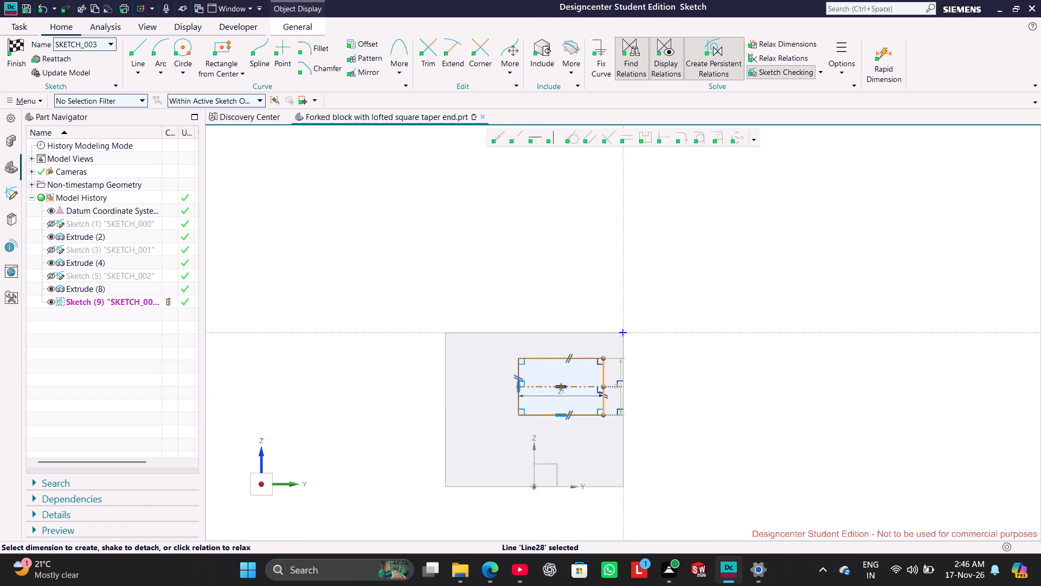
drag(622, 392, 663, 393)
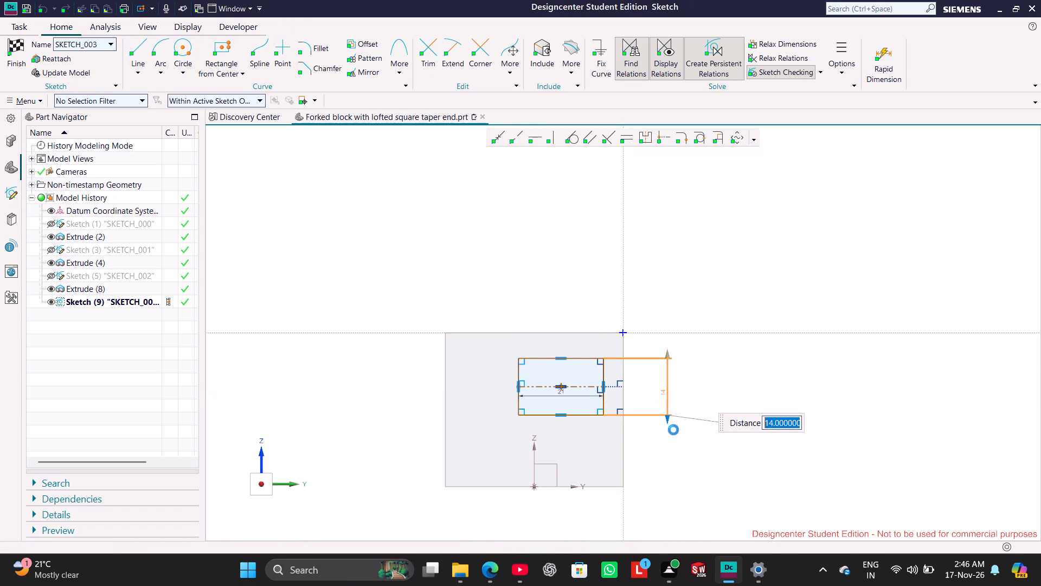
double_click(664, 389)
double_click(664, 390)
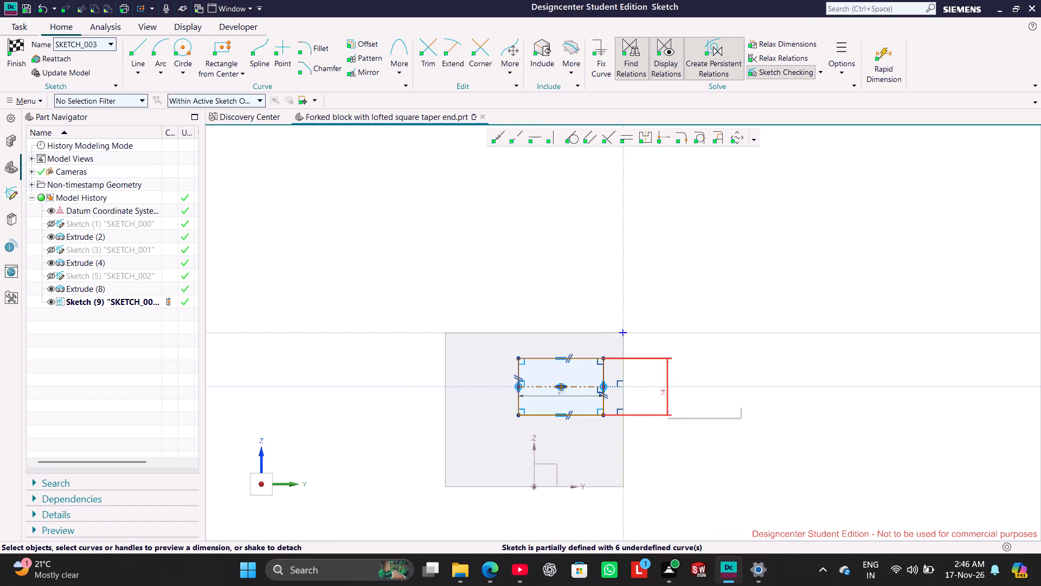
text(21)
key(Return)
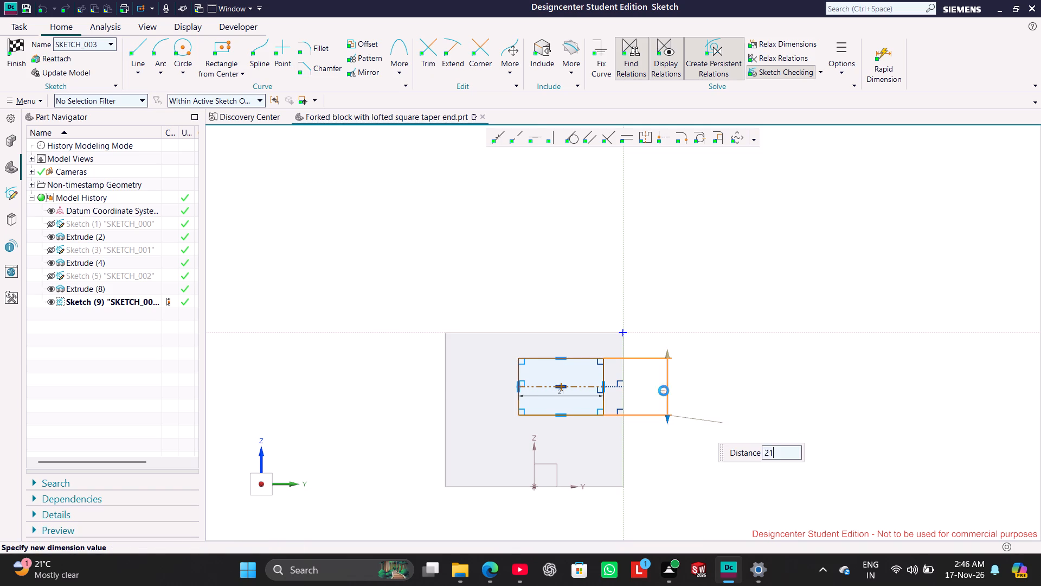
click(772, 393)
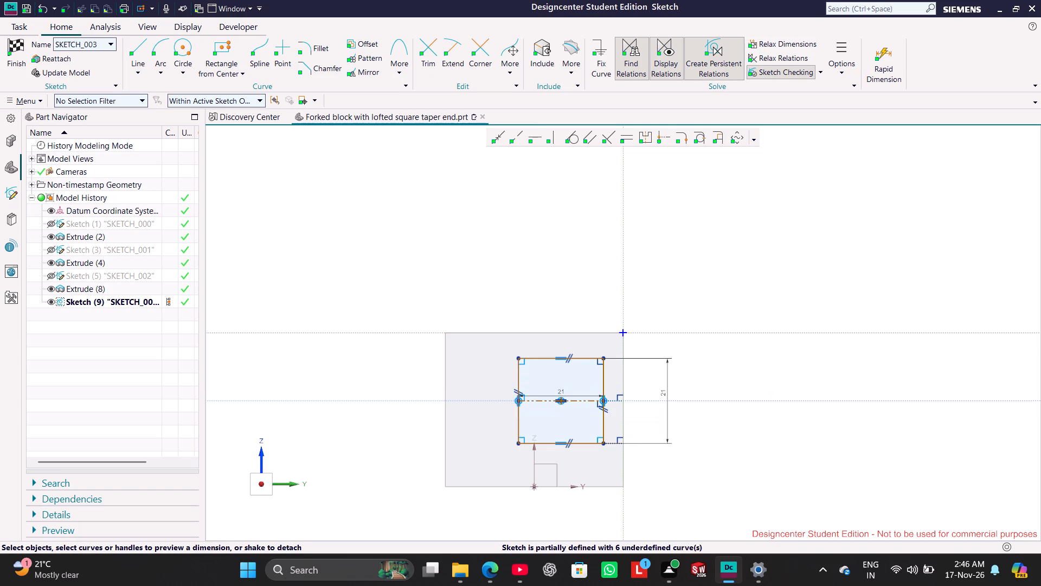
Move the 21 mm square off the end face to its +Y side, with the width dimension placed above the square.
drag(603, 420, 592, 424)
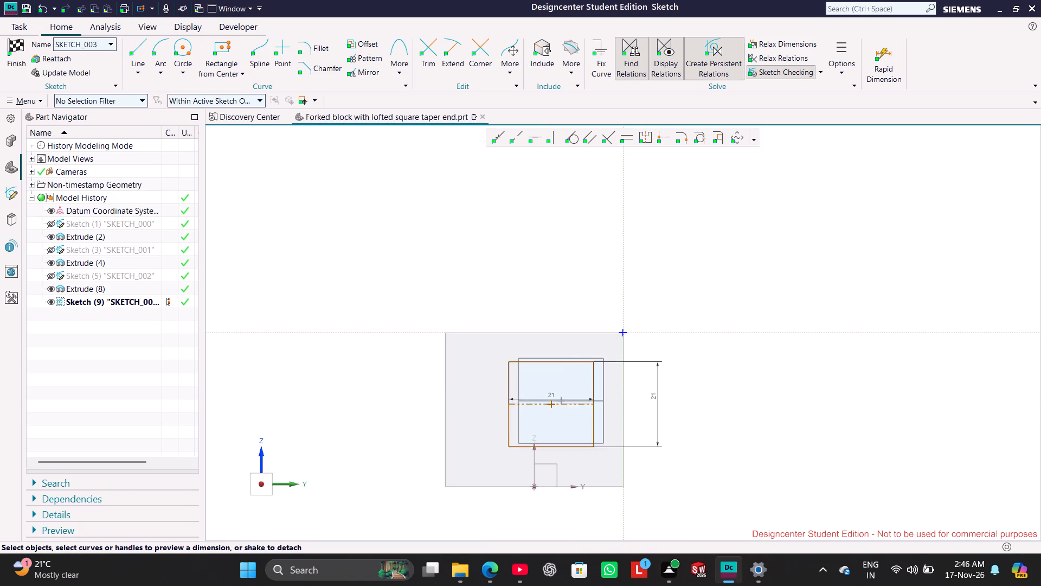
drag(592, 424, 569, 438)
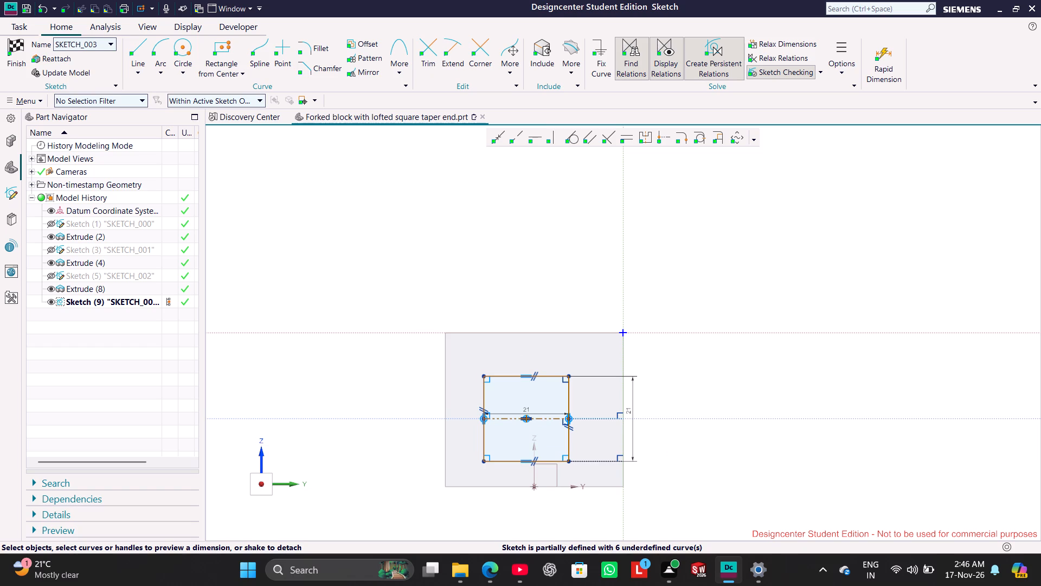
drag(527, 407, 525, 399)
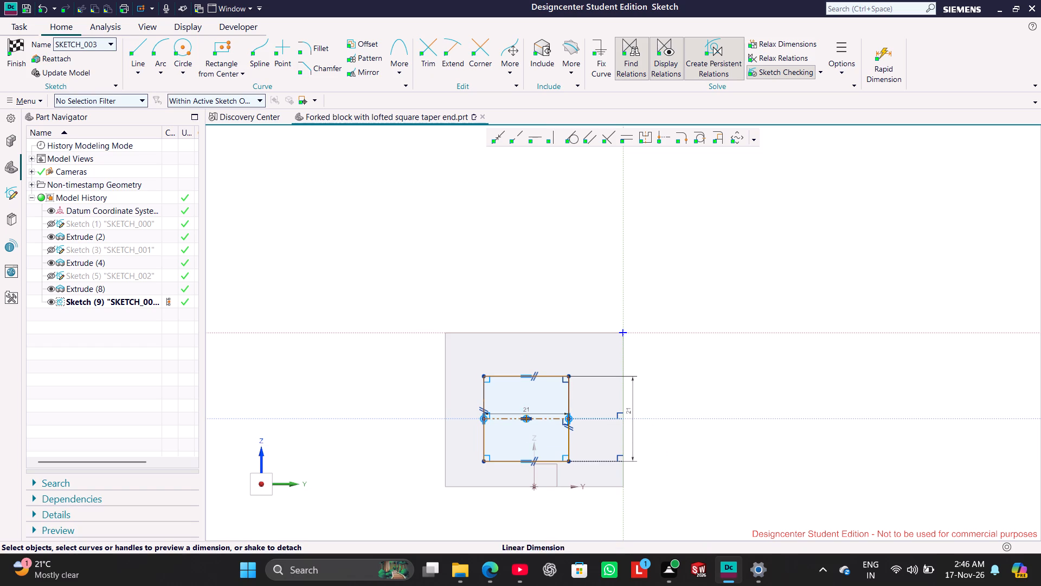
drag(525, 399, 523, 301)
click(784, 431)
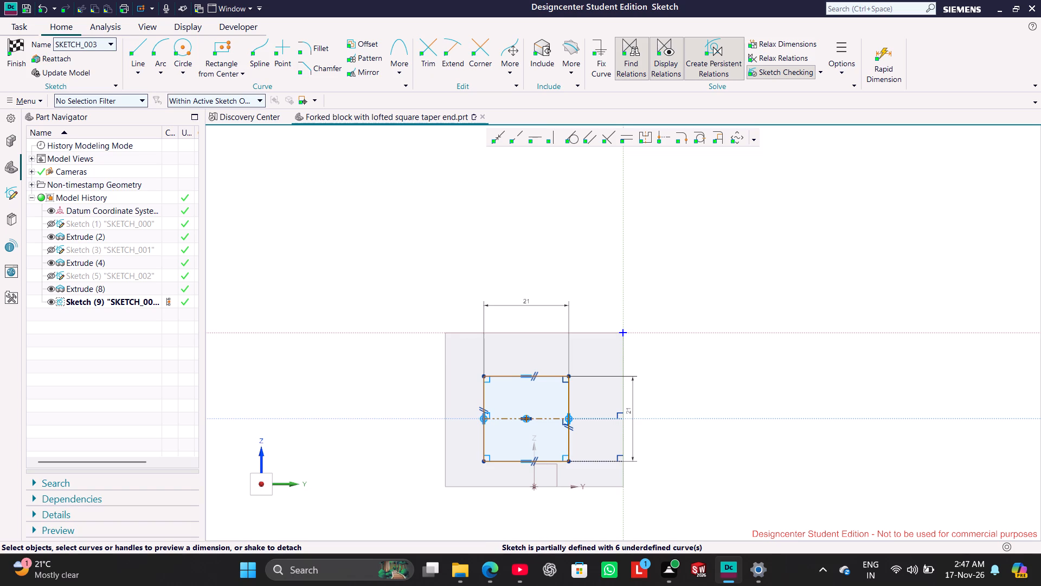
drag(528, 395, 542, 407)
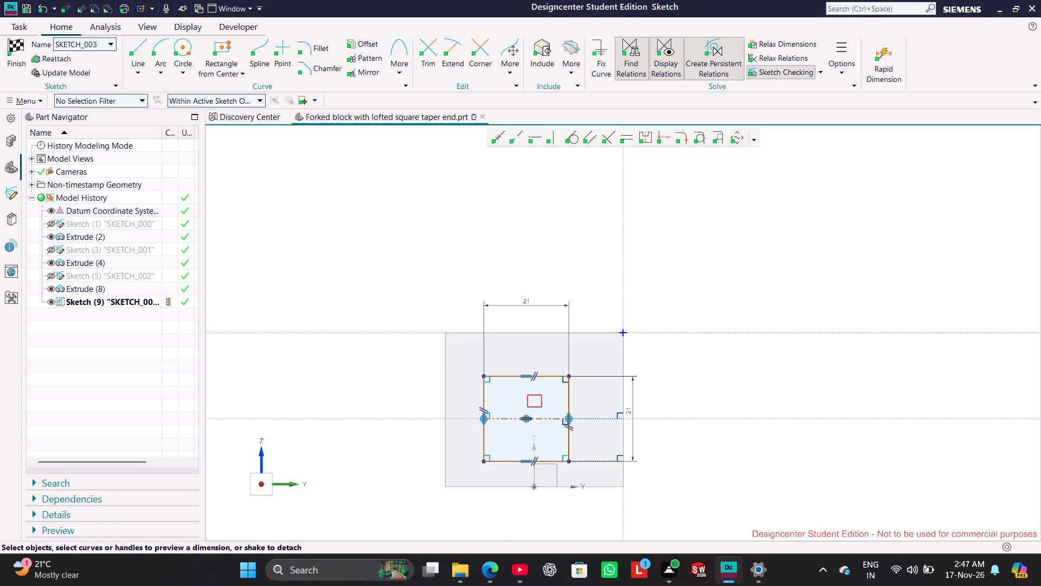
drag(566, 445, 631, 454)
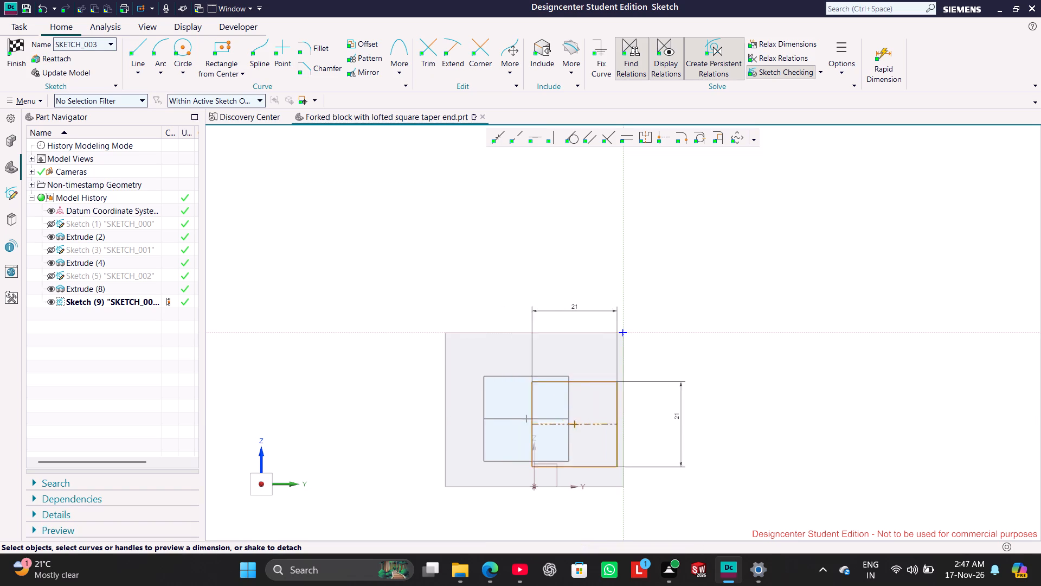
drag(631, 454, 769, 442)
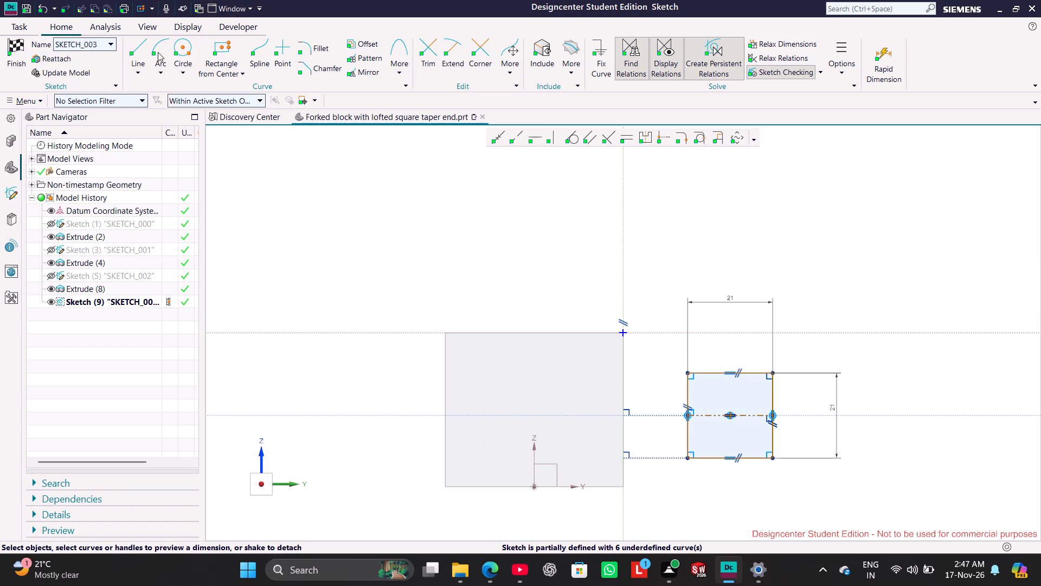
Draw a diagonal line across the end face from its lower -Y corner to its upper +Y corner.
click(134, 49)
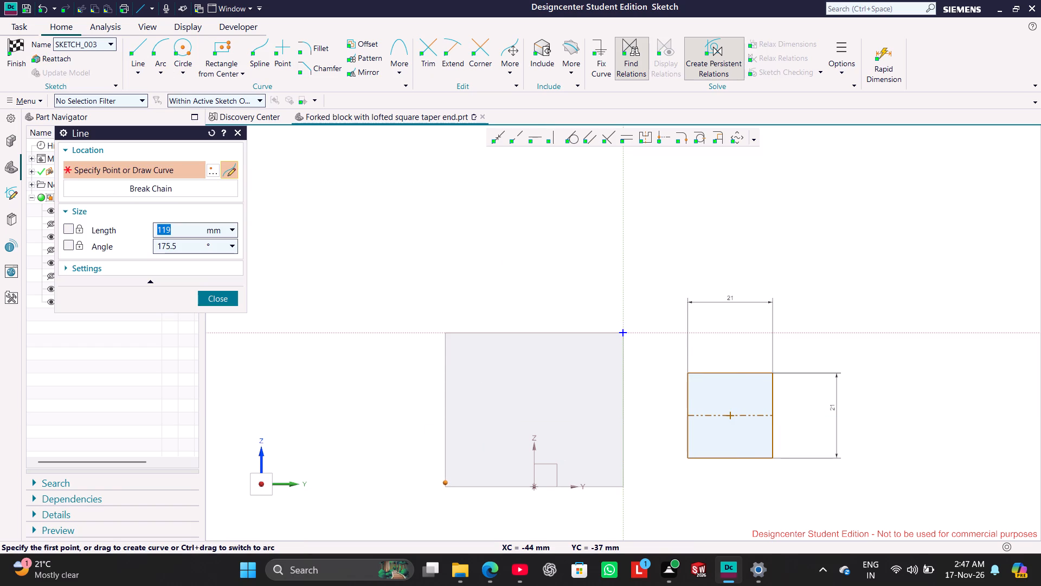
drag(446, 485, 451, 483)
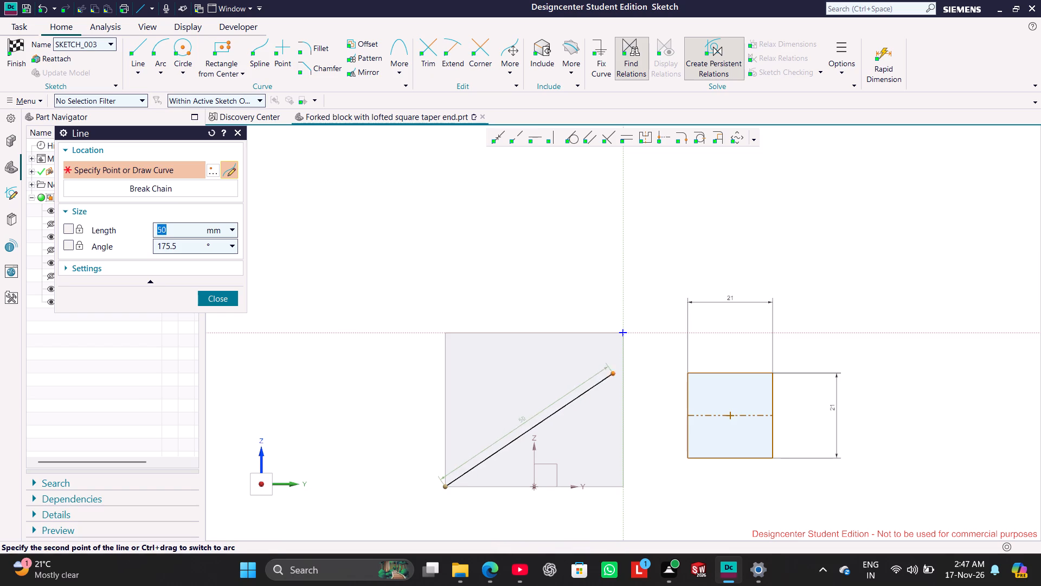
click(623, 333)
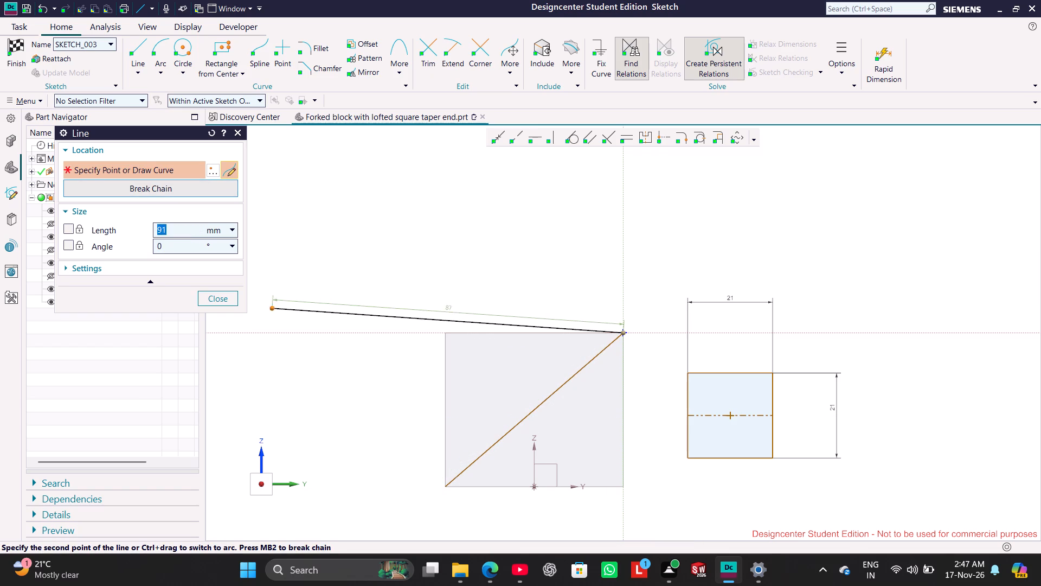
click(227, 298)
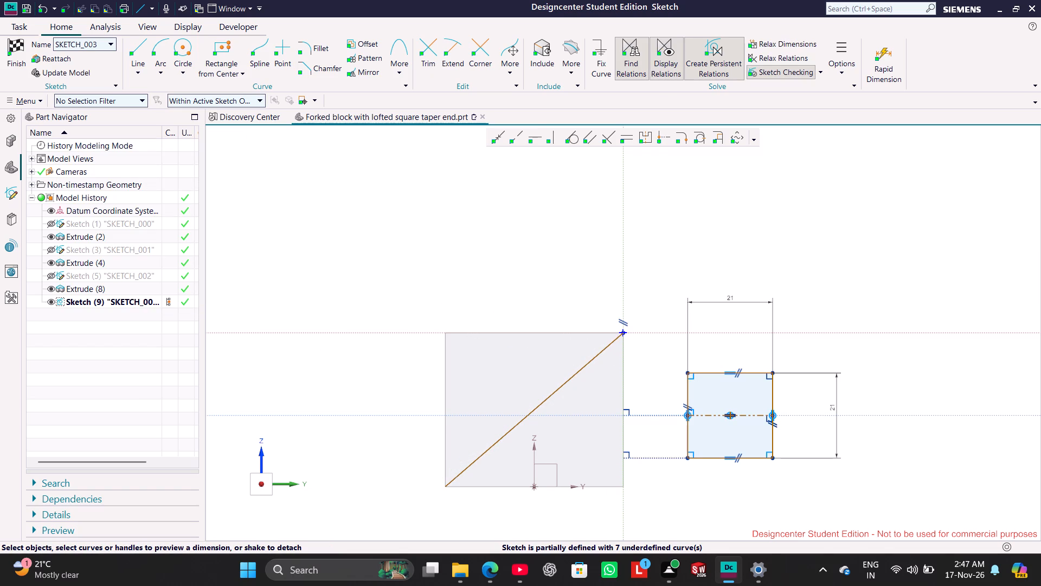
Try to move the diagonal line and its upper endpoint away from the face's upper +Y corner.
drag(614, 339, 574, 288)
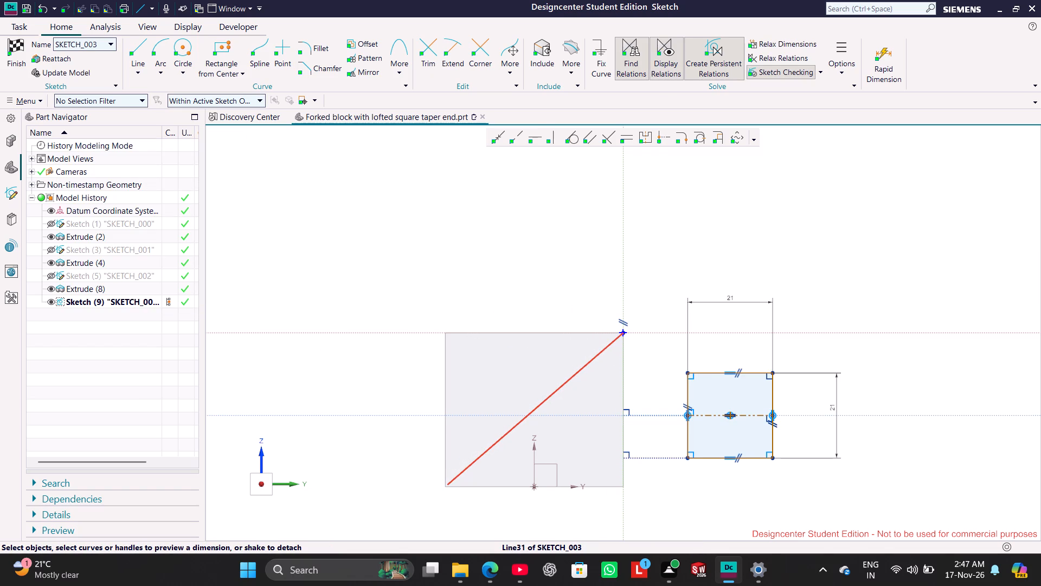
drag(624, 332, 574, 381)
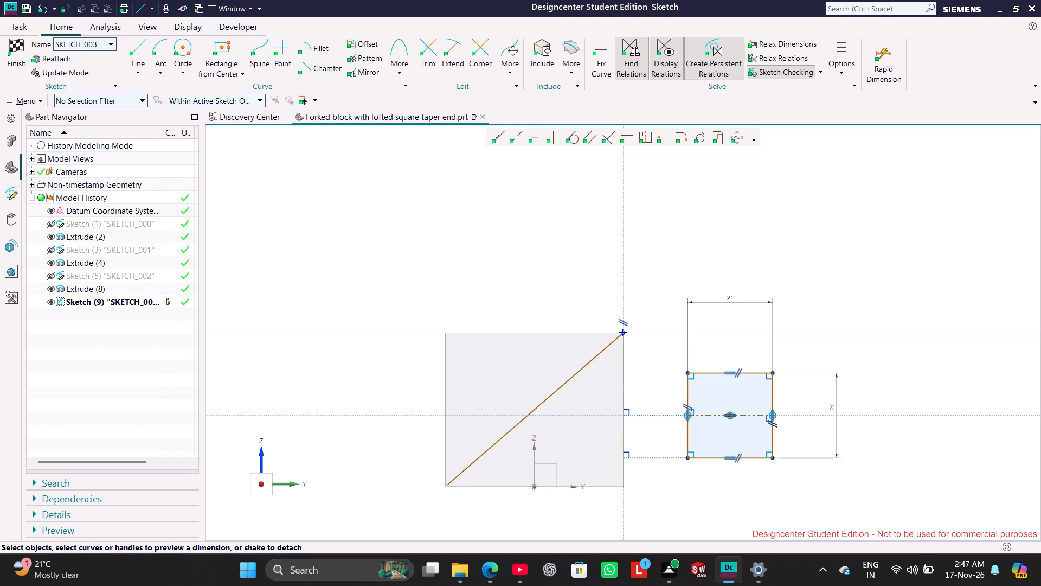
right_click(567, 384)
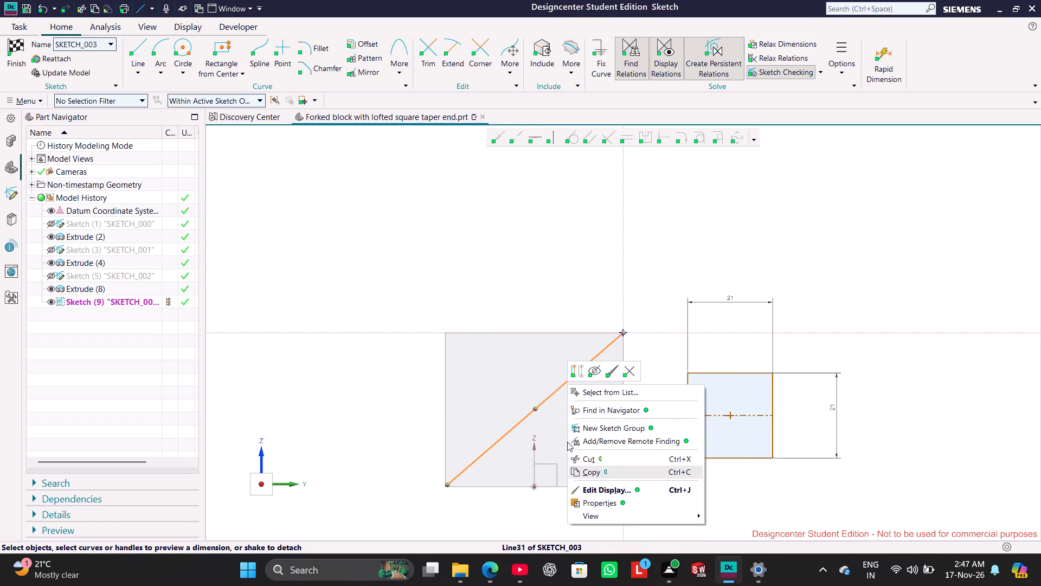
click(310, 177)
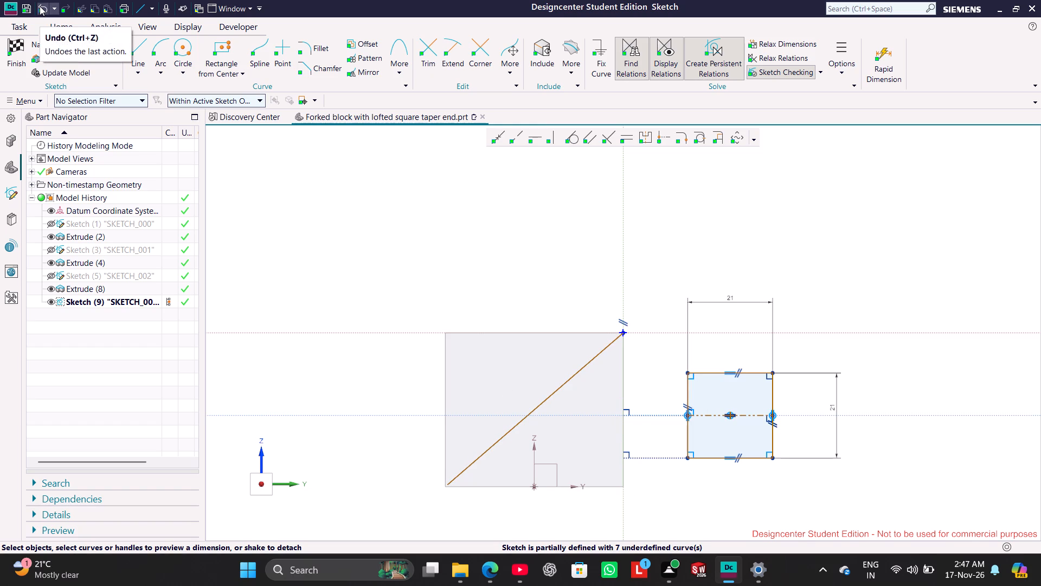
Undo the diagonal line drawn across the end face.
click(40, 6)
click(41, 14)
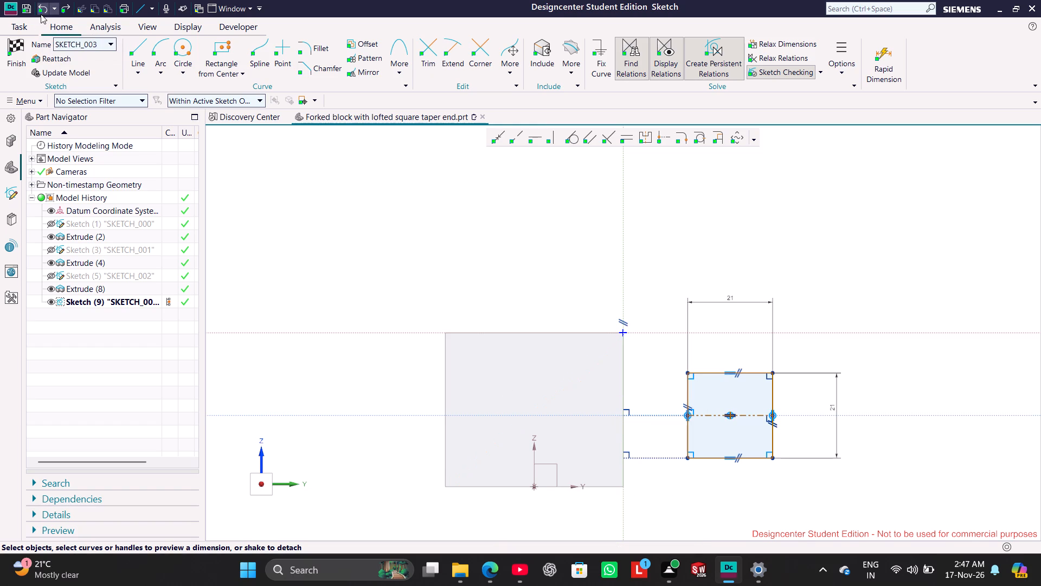
Include the end face's four edges and their four midpoints in the sketch as reference geometry.
click(543, 51)
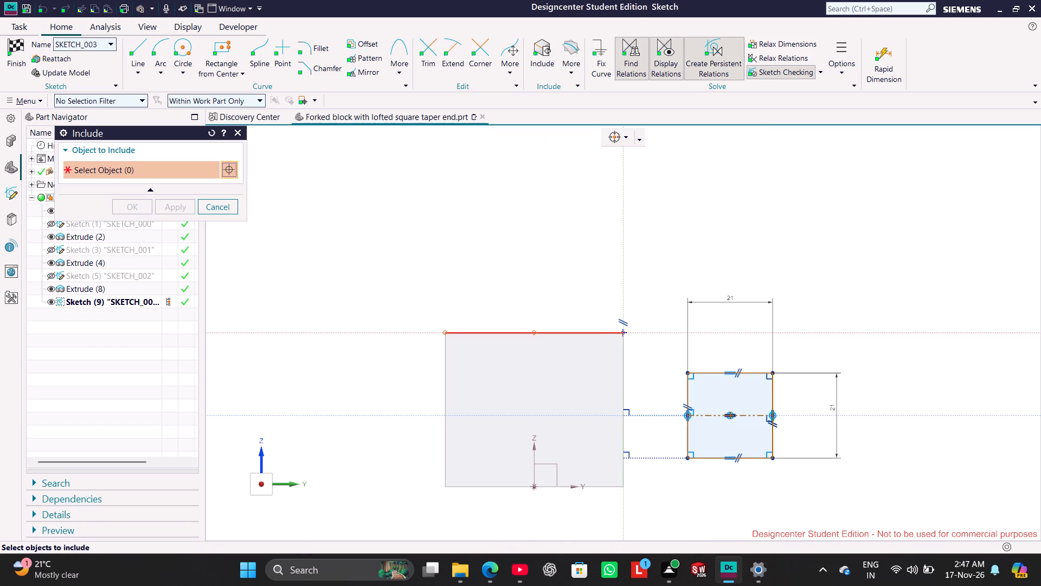
click(601, 334)
click(624, 362)
click(609, 489)
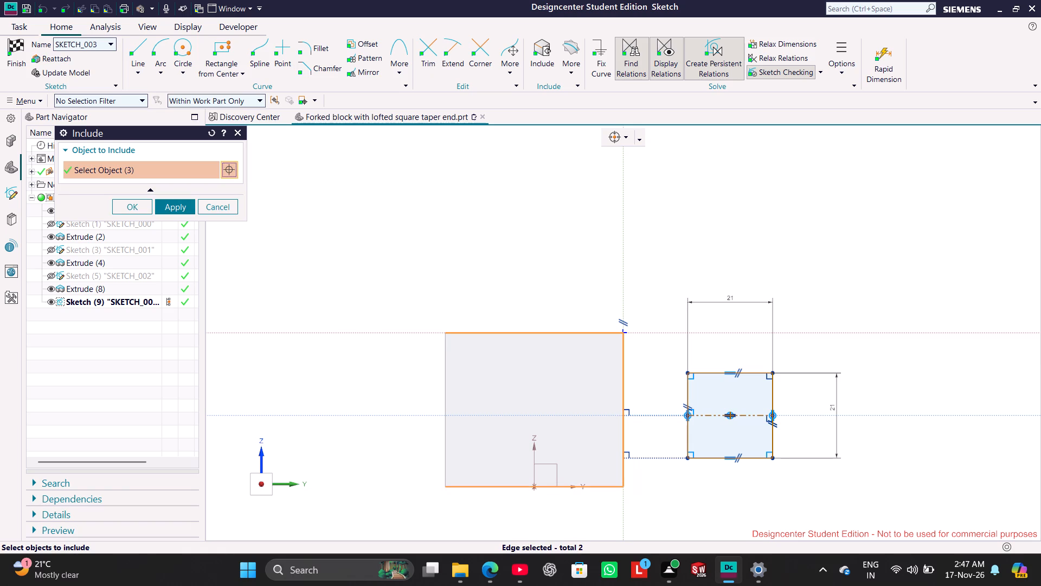
click(446, 406)
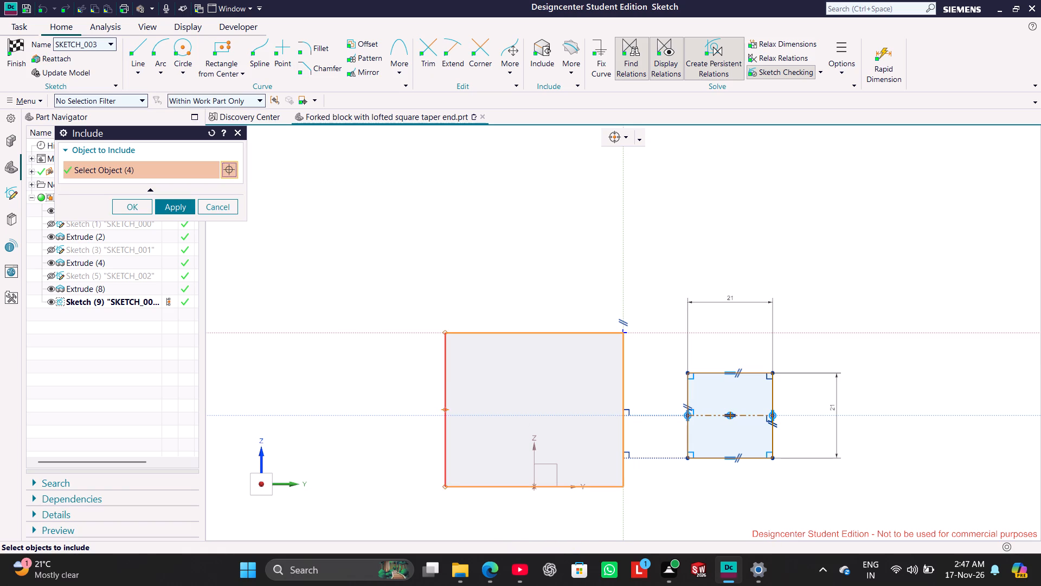
click(445, 387)
click(623, 410)
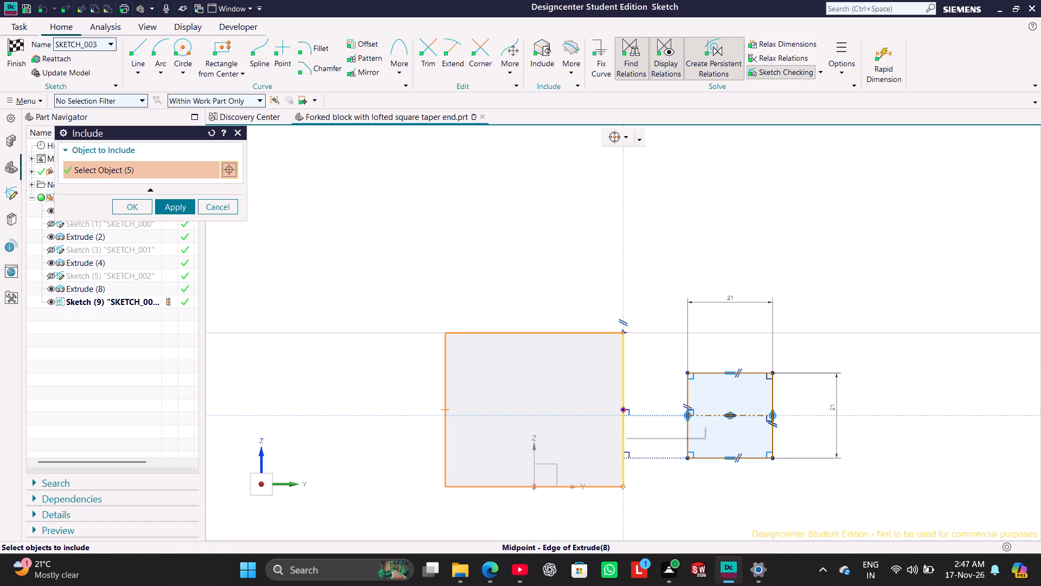
click(534, 332)
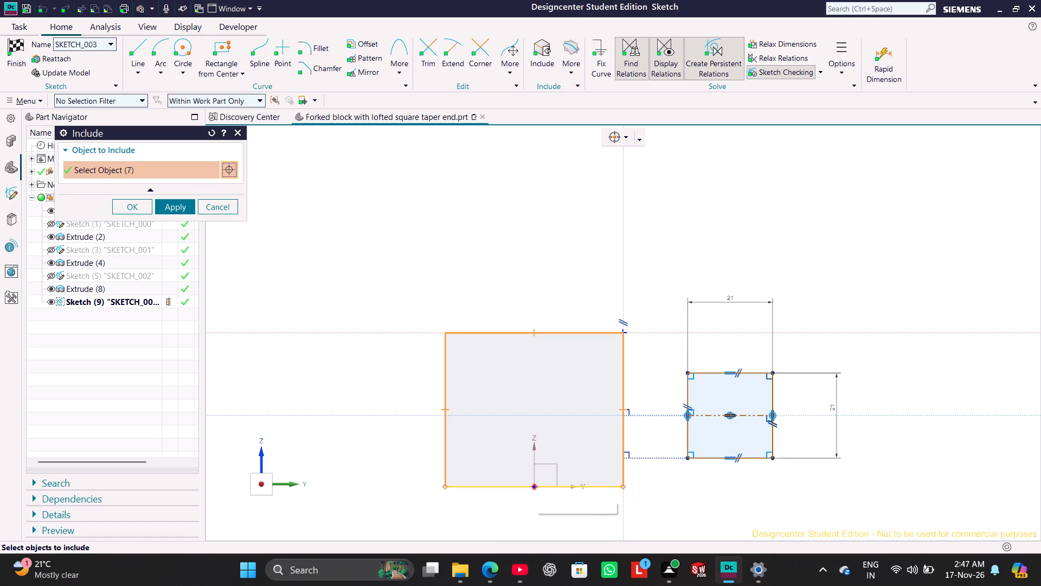
click(535, 487)
click(183, 211)
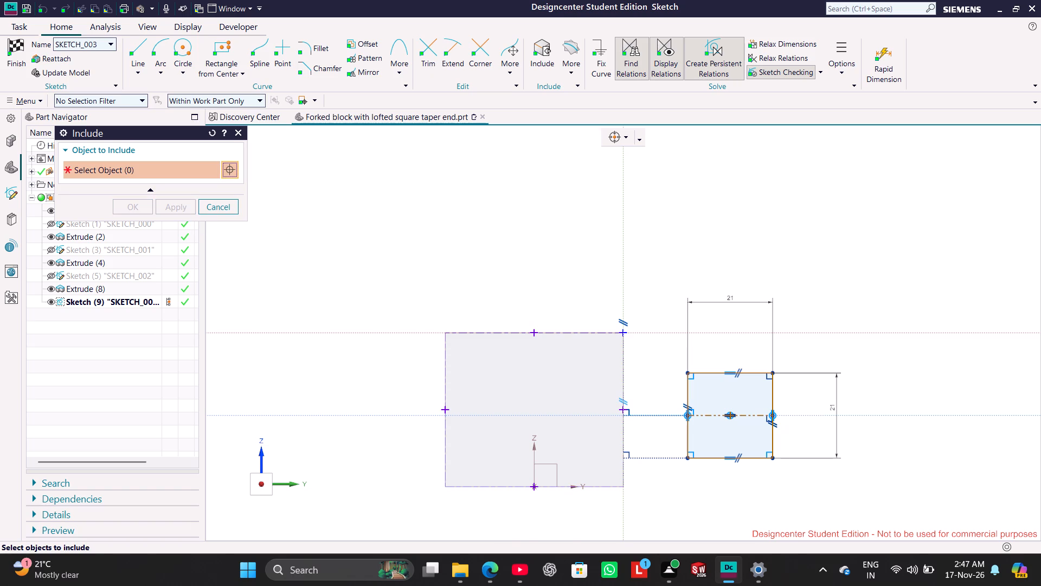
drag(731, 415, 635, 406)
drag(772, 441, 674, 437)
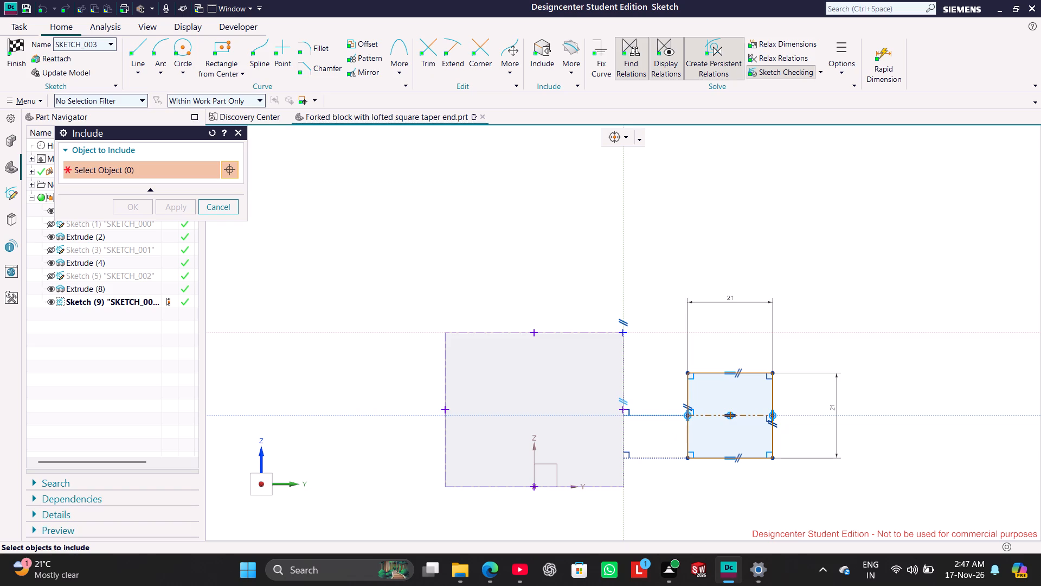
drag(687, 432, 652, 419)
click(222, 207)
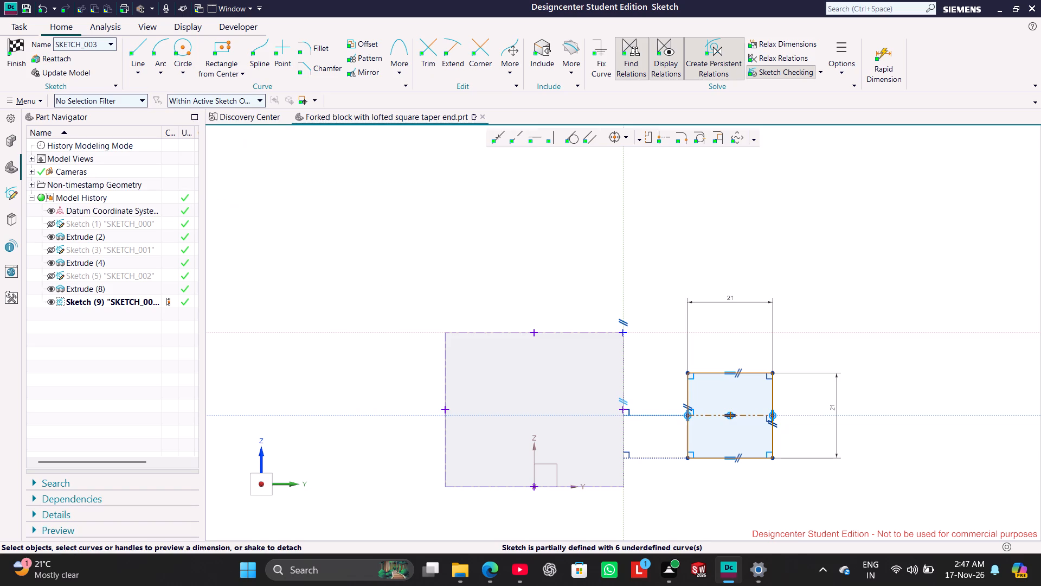
Move the 21 mm square back inside the end face, slightly to the -Y side of its centre.
drag(691, 435, 512, 406)
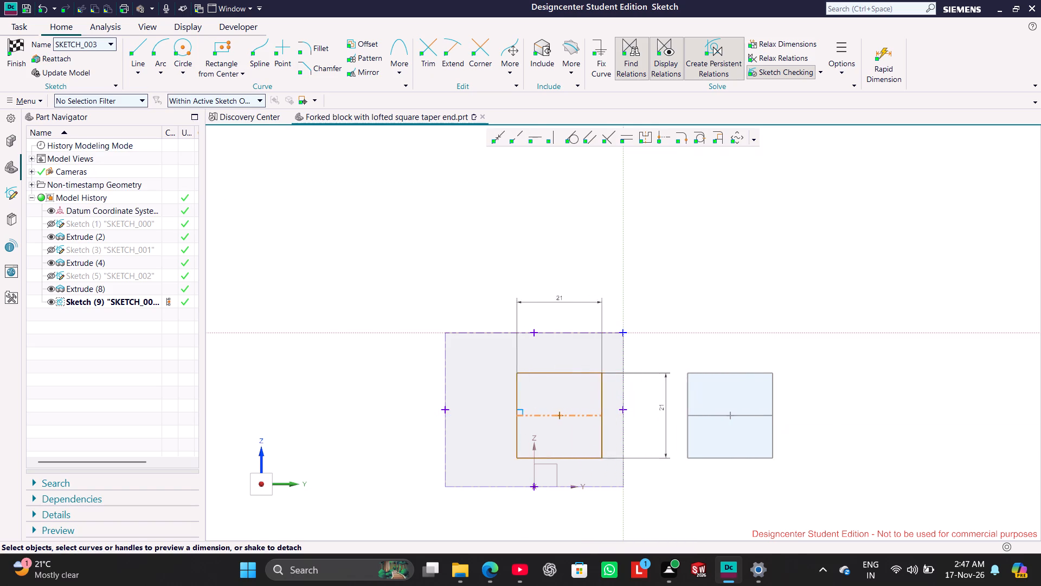
drag(512, 406, 485, 377)
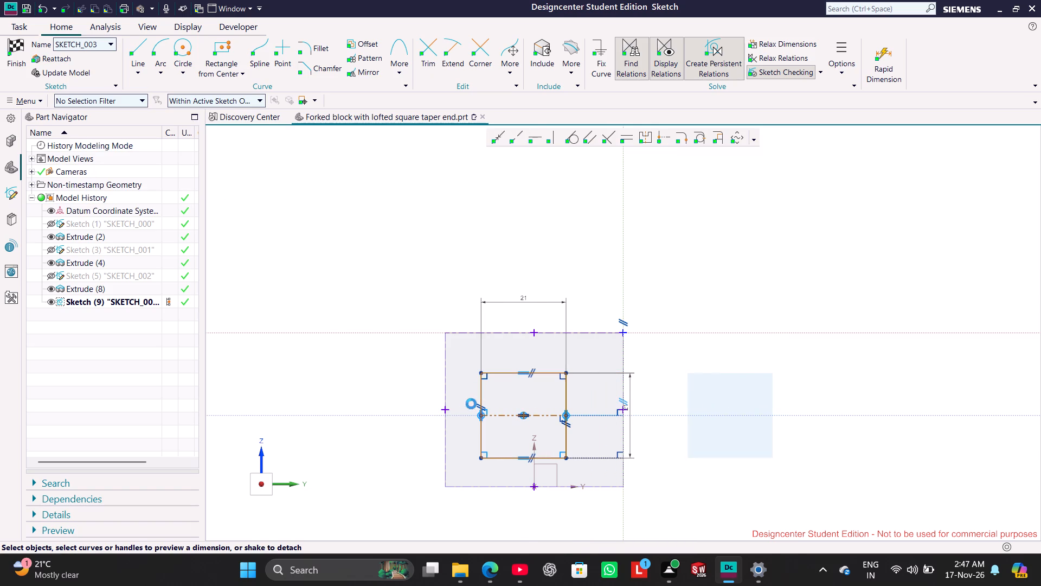
click(334, 348)
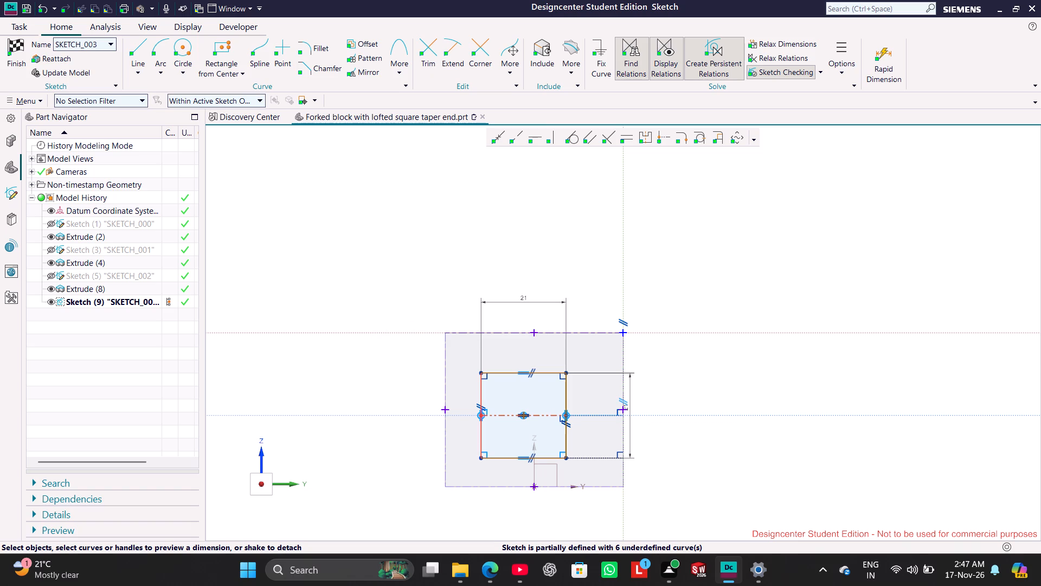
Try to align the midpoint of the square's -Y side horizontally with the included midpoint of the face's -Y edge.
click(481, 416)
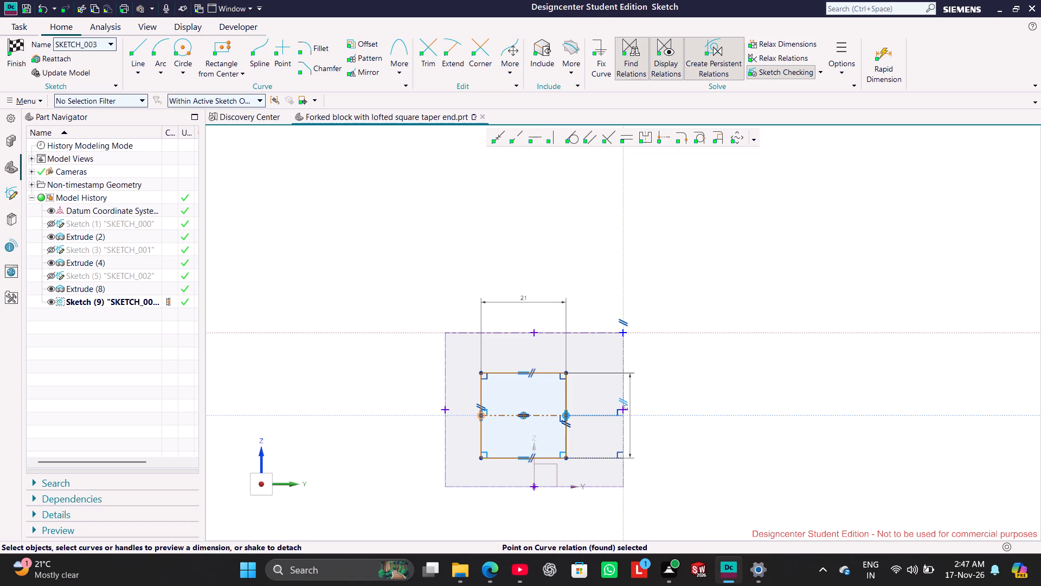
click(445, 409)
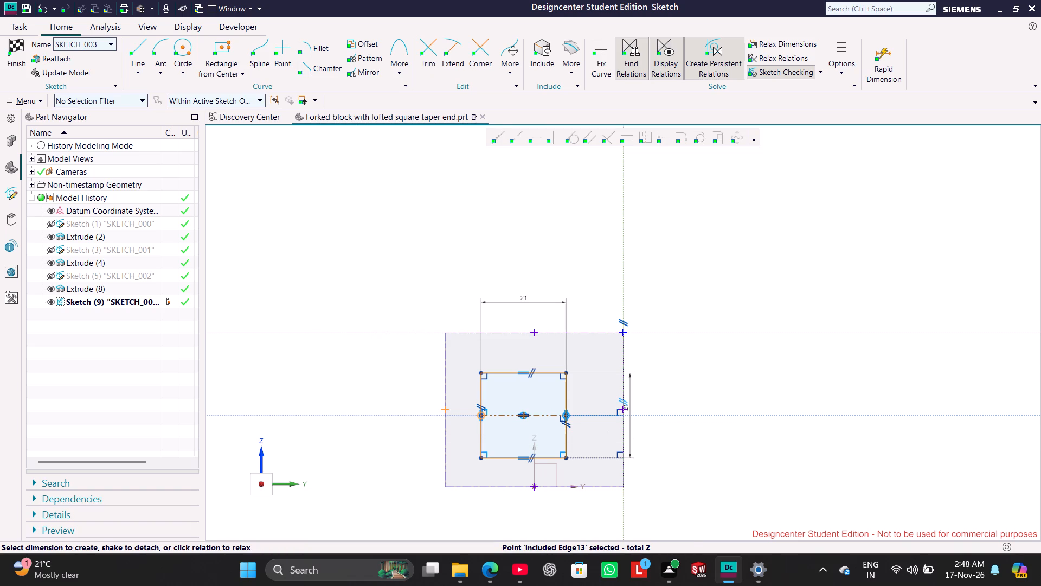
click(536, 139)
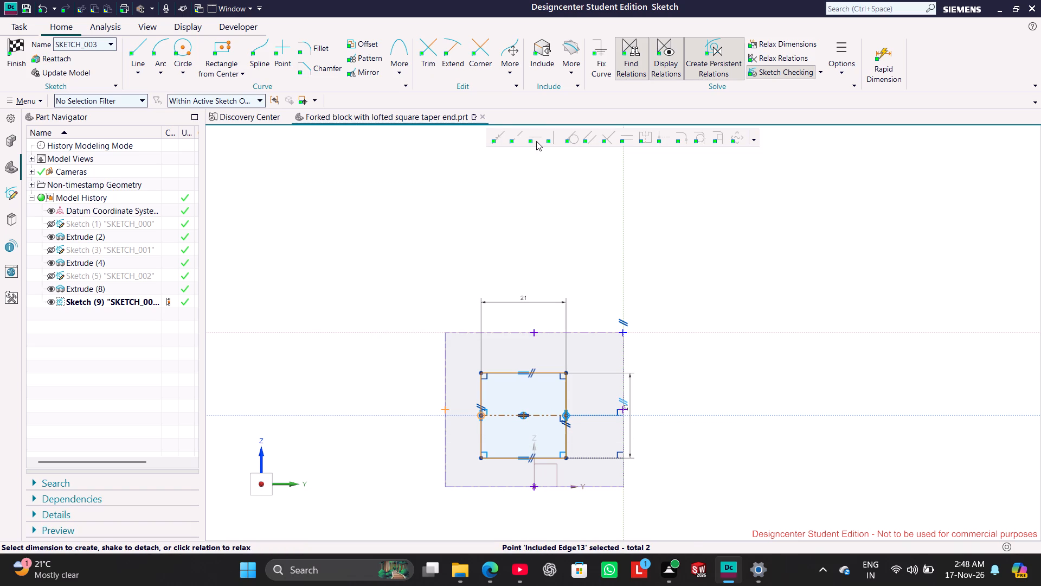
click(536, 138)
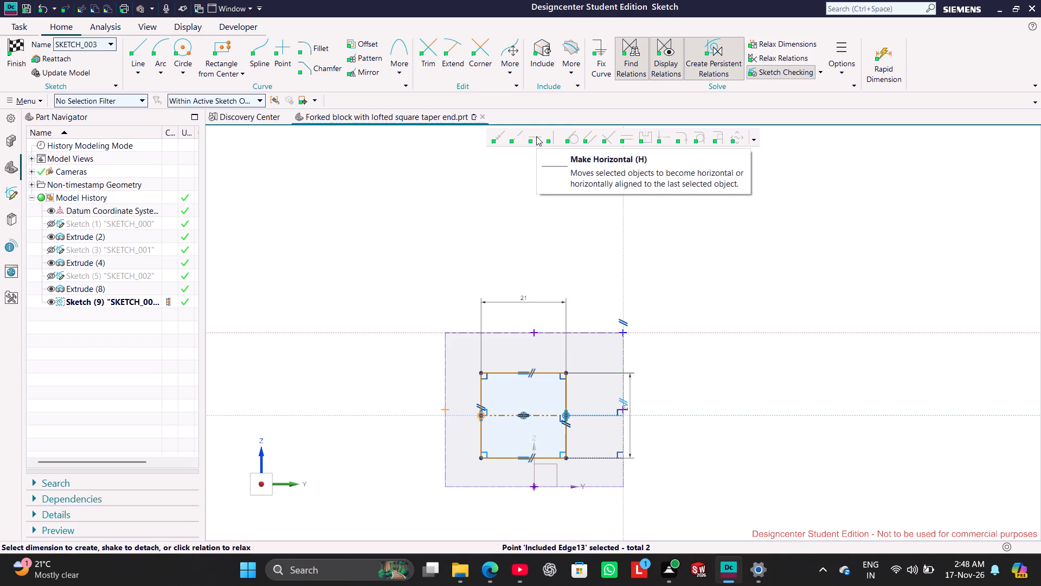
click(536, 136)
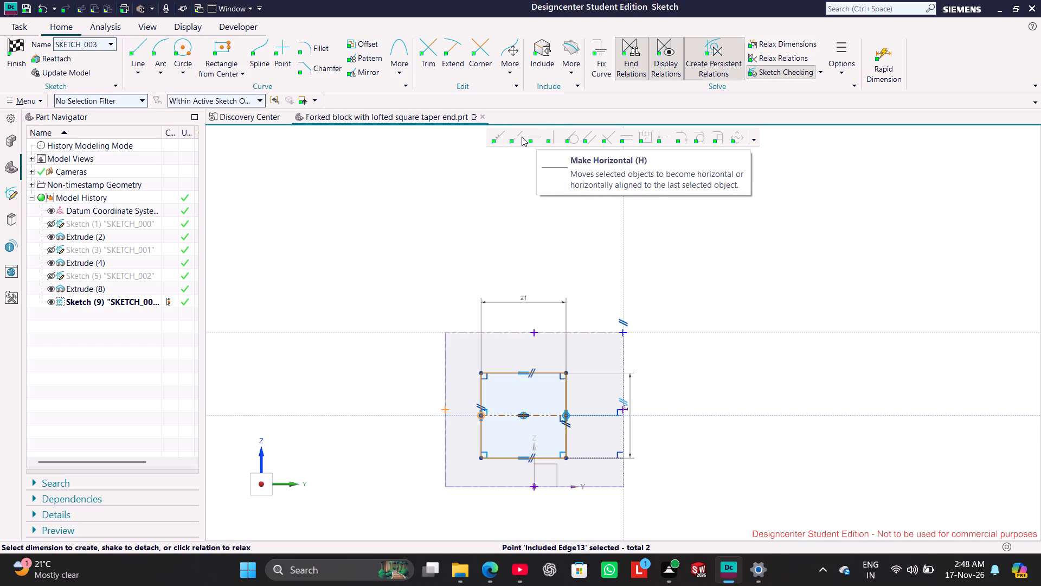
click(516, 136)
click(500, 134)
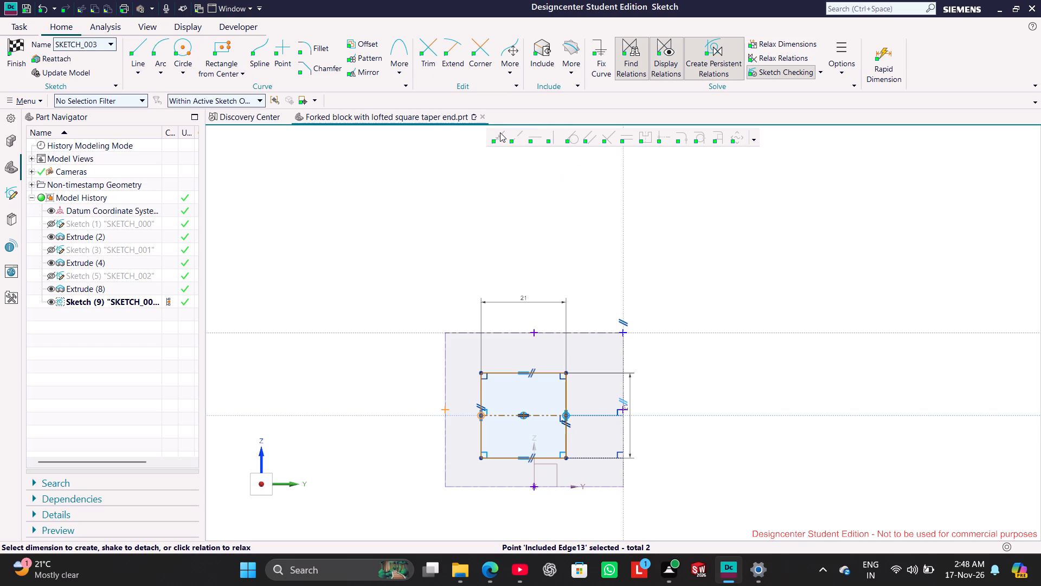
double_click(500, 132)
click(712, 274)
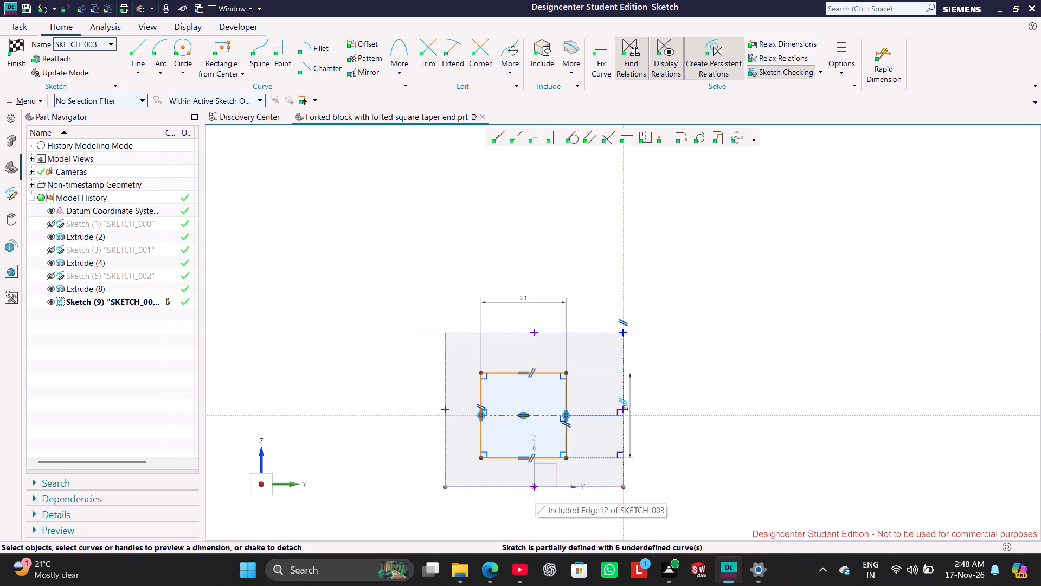
Examine the relations at the midpoint of the square's +Y side.
scroll(530, 464, up, 4)
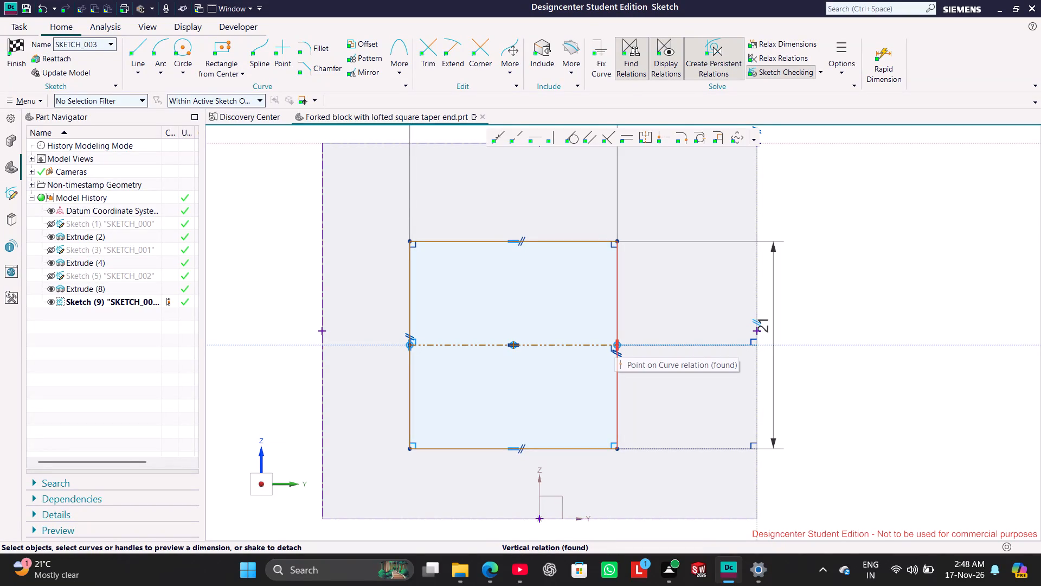
scroll(634, 354, up, 5)
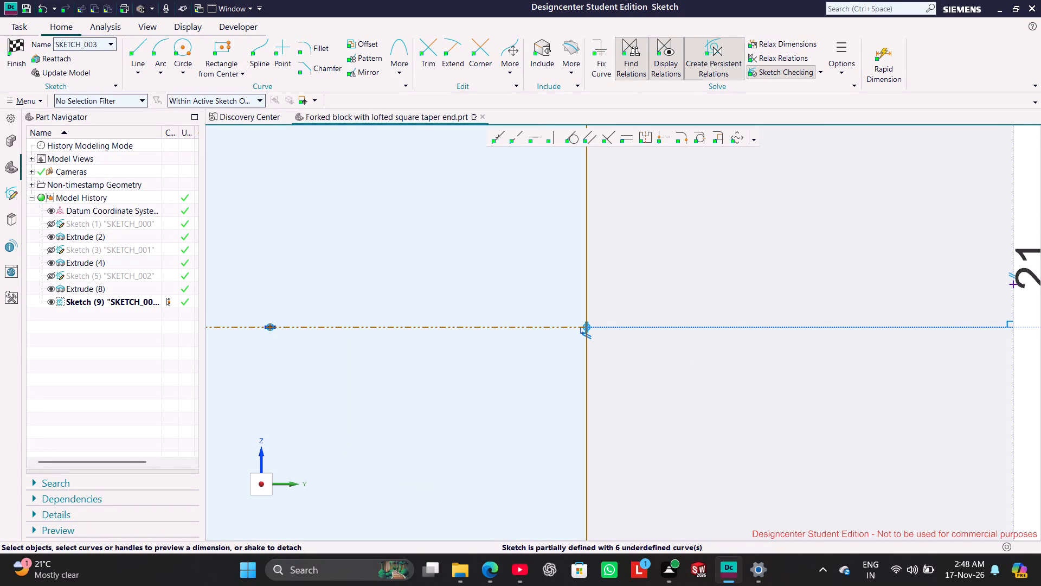
click(587, 326)
scroll(835, 340, up, 2)
scroll(835, 340, down, 2)
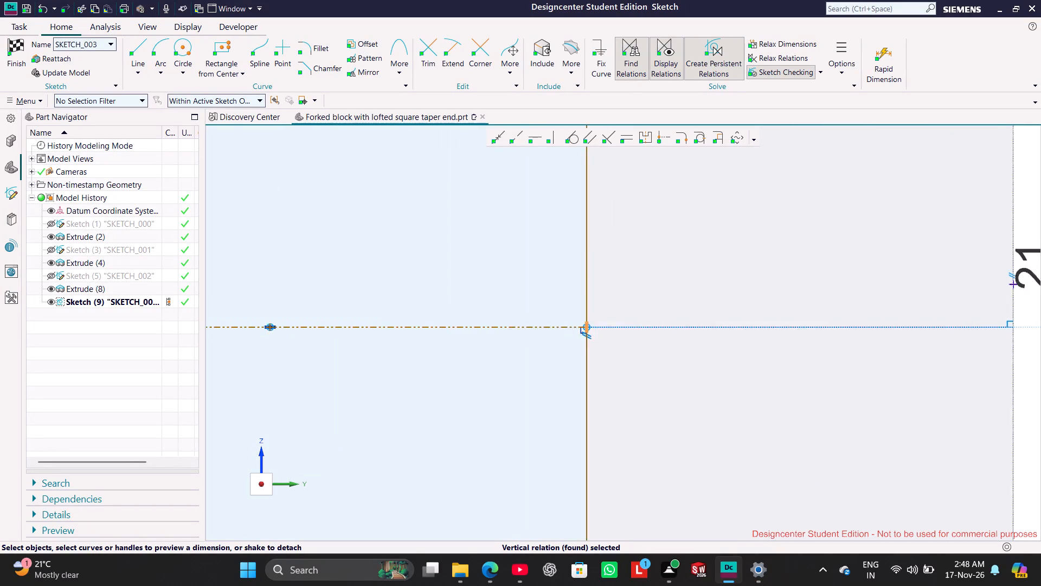
scroll(835, 340, down, 1)
scroll(763, 342, down, 3)
click(998, 403)
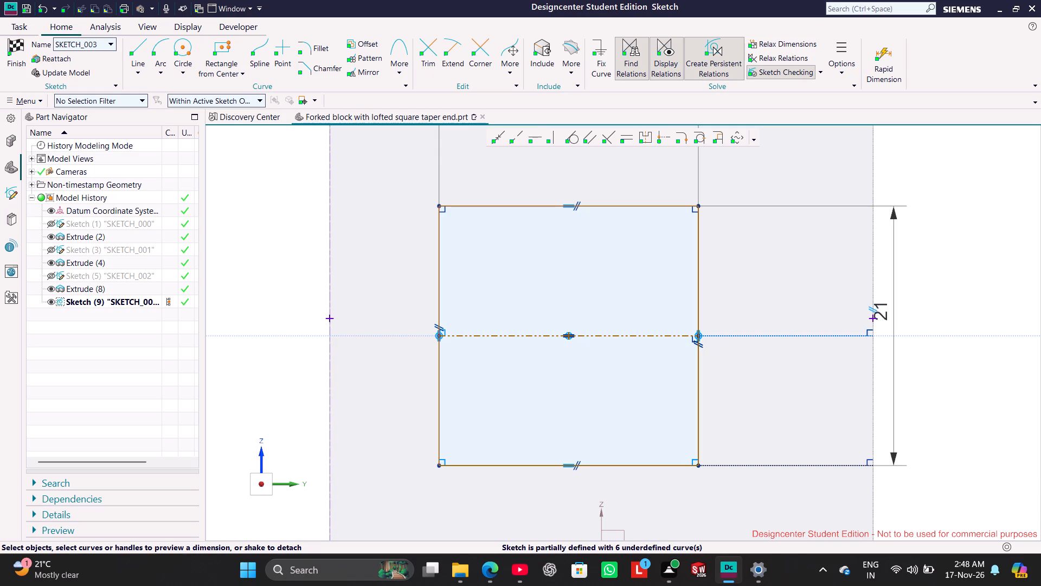
Turn off Sketch Checking and turn on Relax Relations and Relax Dimensions.
click(795, 69)
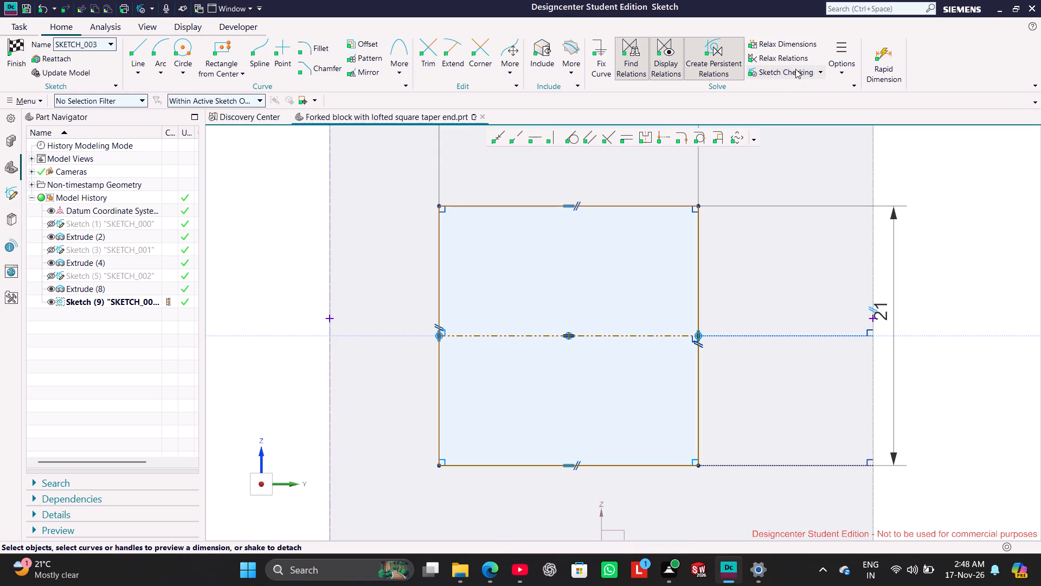
click(802, 59)
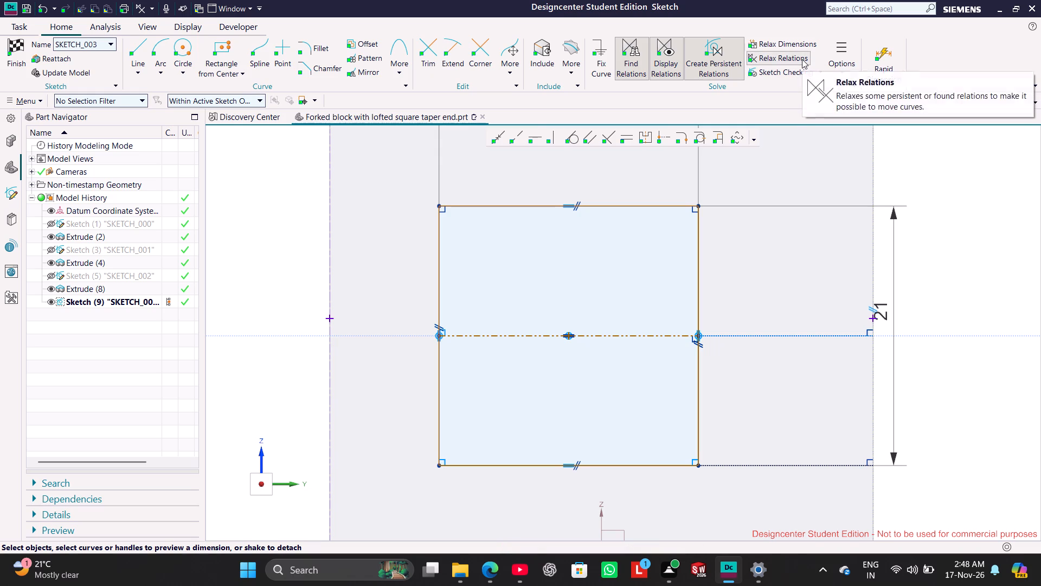
click(801, 44)
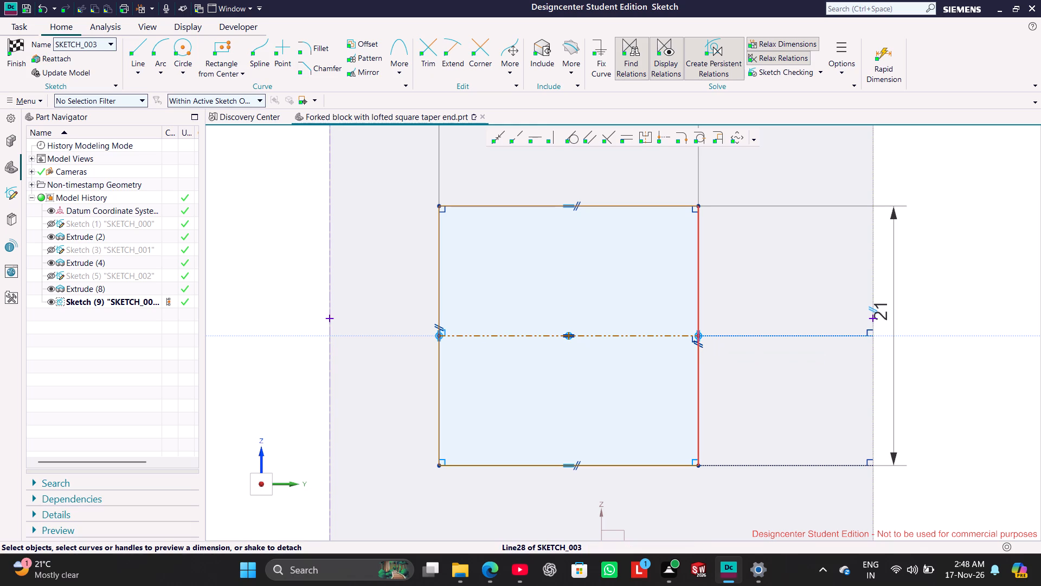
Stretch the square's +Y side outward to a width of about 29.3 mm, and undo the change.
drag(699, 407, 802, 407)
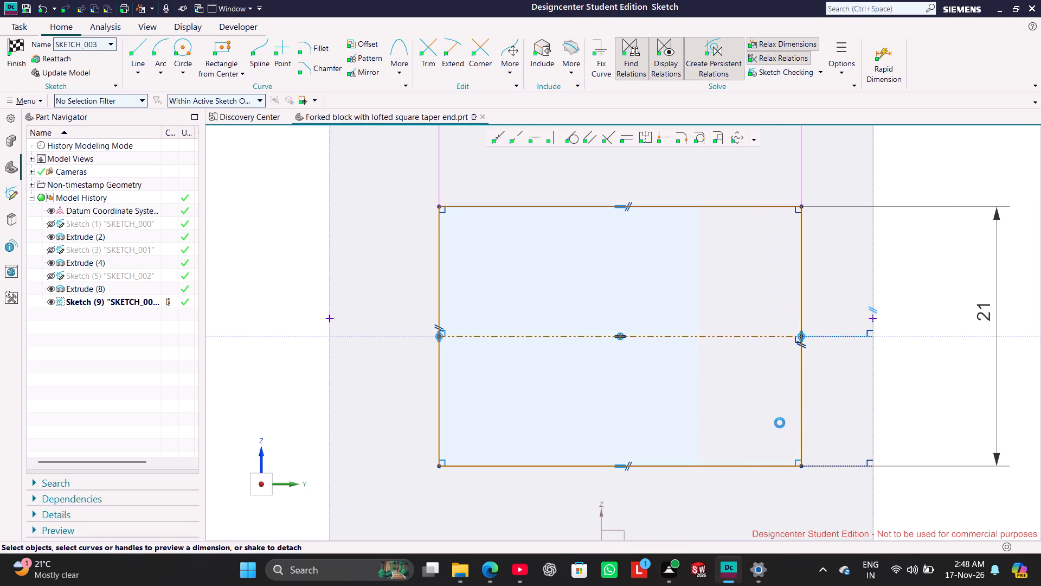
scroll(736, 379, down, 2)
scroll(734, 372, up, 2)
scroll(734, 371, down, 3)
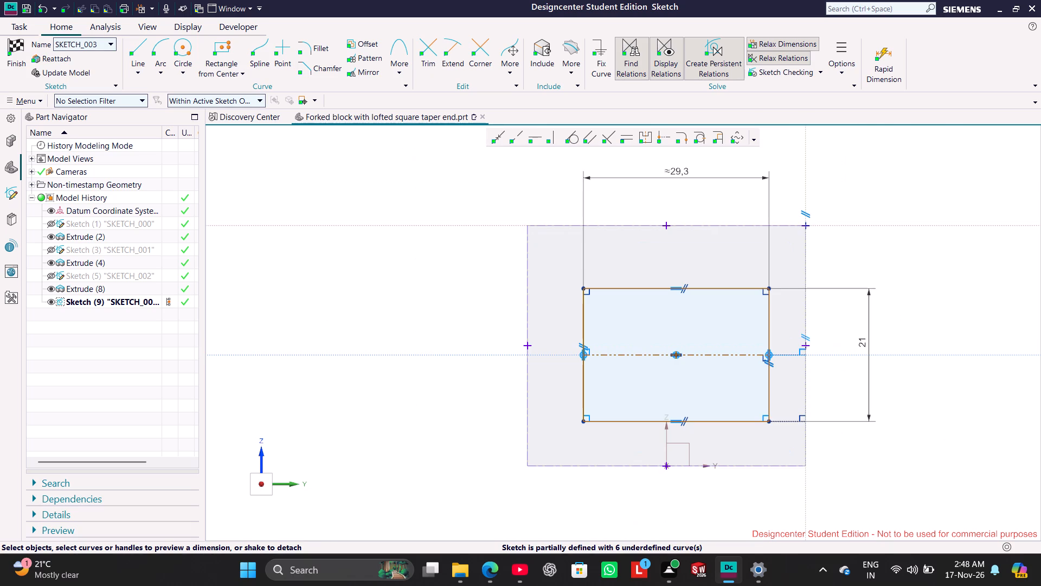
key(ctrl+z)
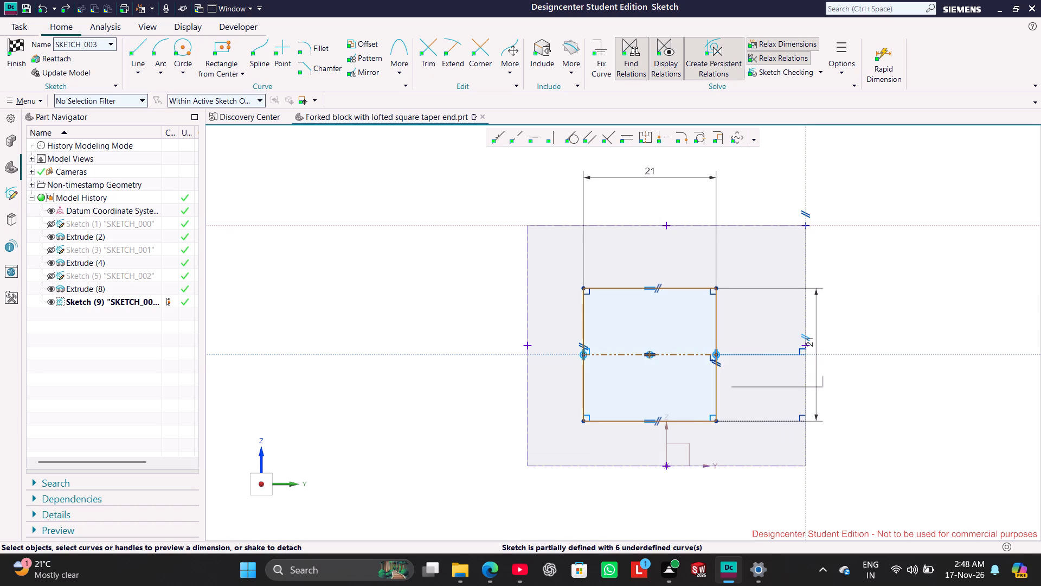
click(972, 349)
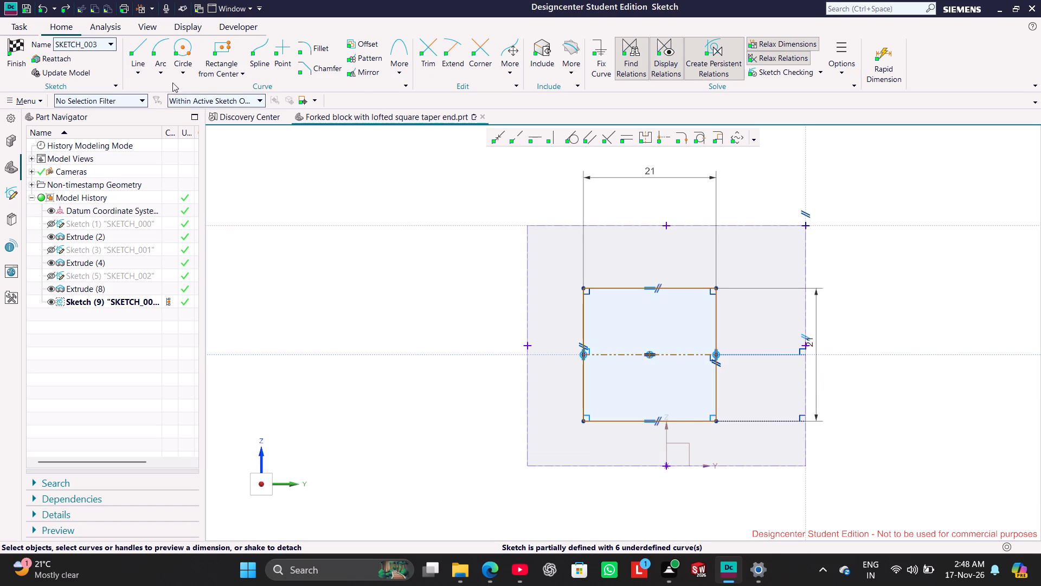
Draw a line about 7.6 mm long from the midpoint of the square's lower side to the midpoint of the face's lower edge.
click(137, 76)
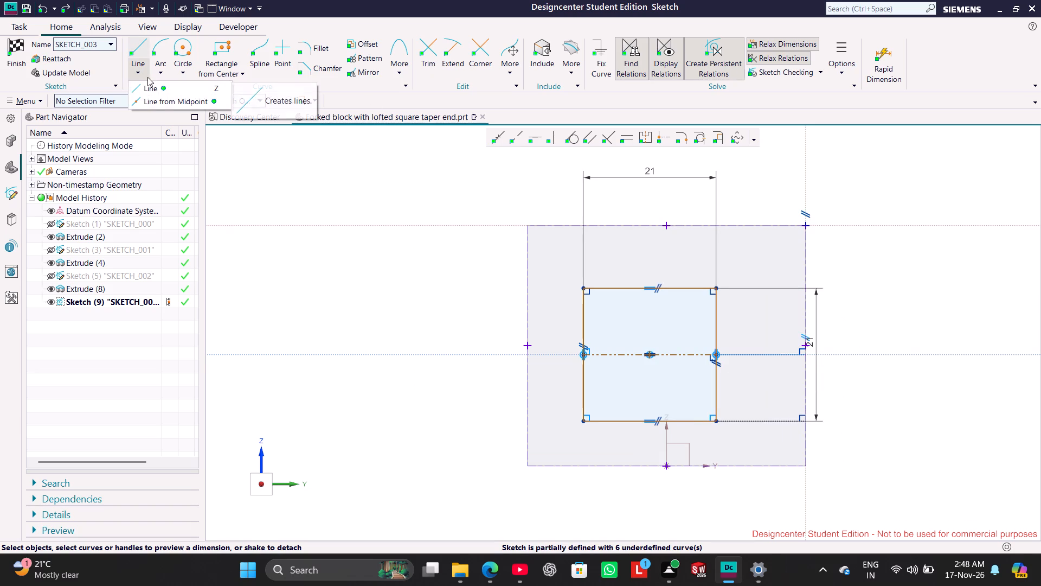
click(138, 47)
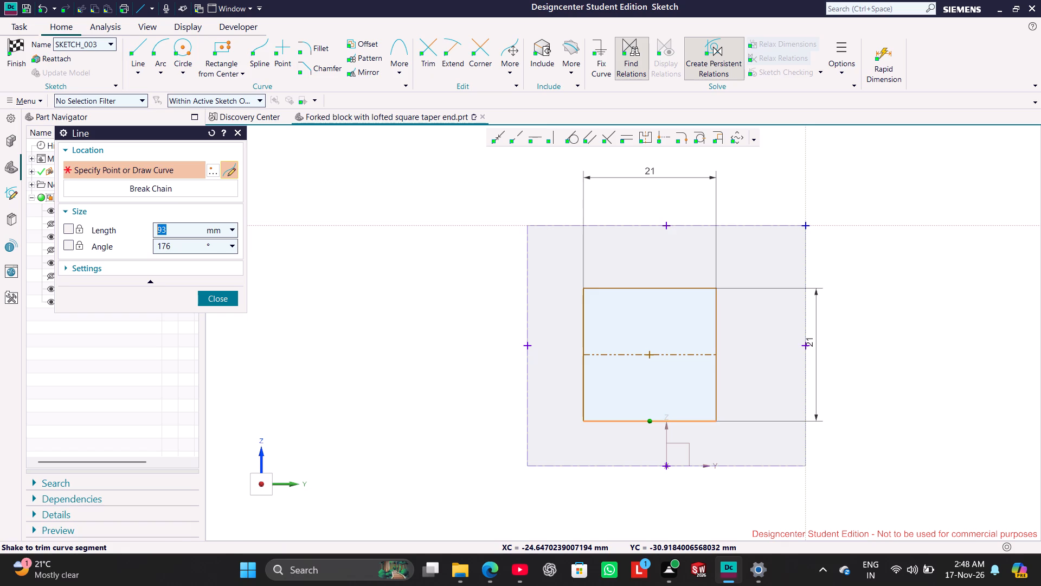
click(648, 422)
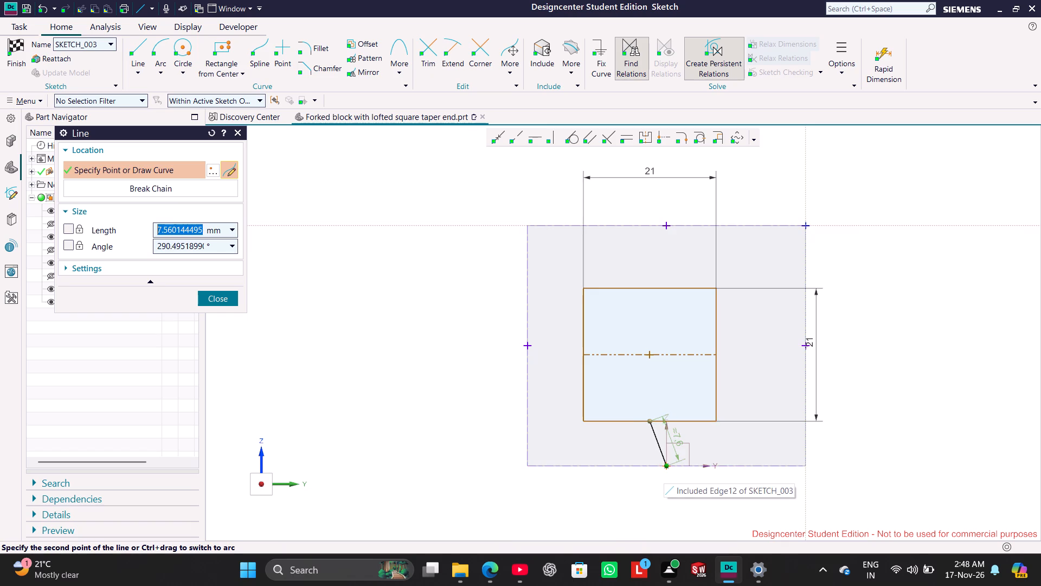
click(666, 464)
click(214, 296)
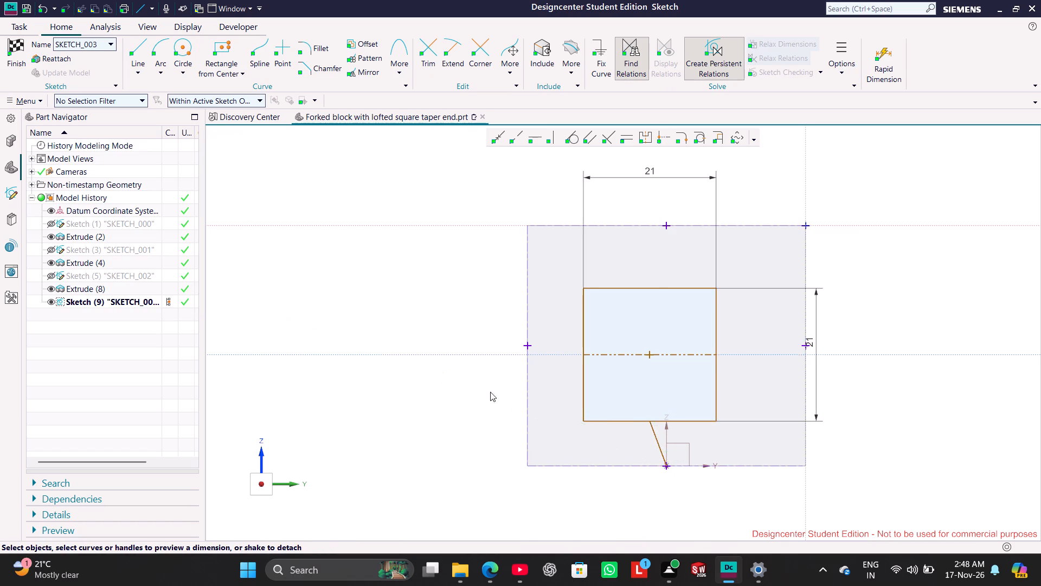
Make the connecting line below the square vertical and set the square's width to 21 mm.
click(655, 442)
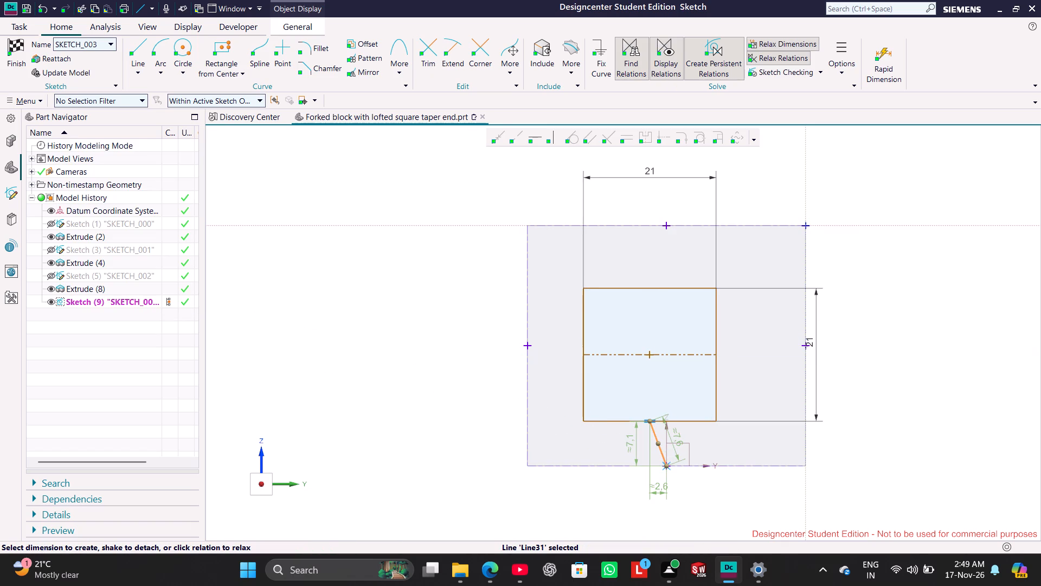
click(554, 137)
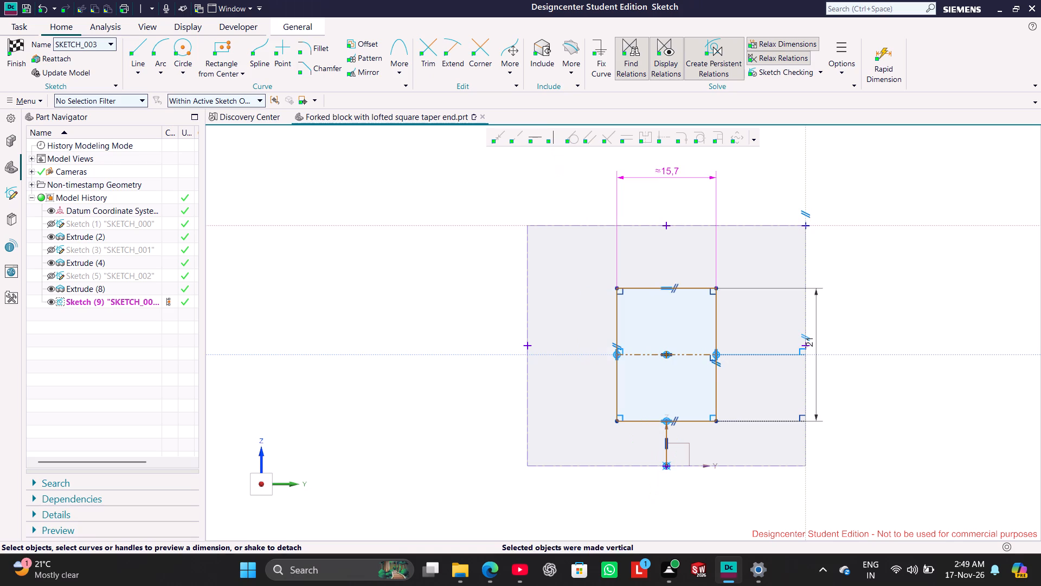
click(395, 303)
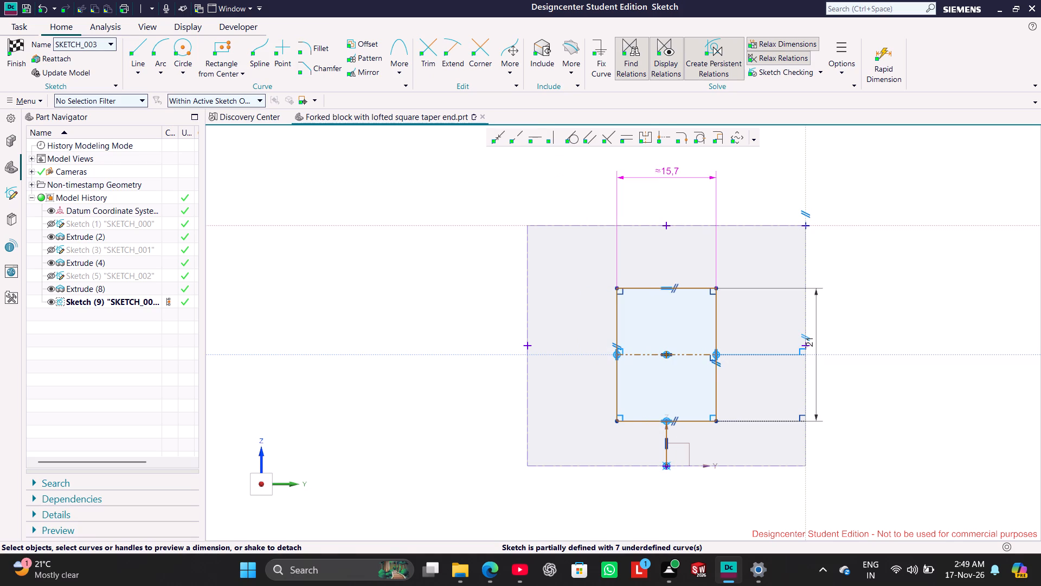
double_click(668, 164)
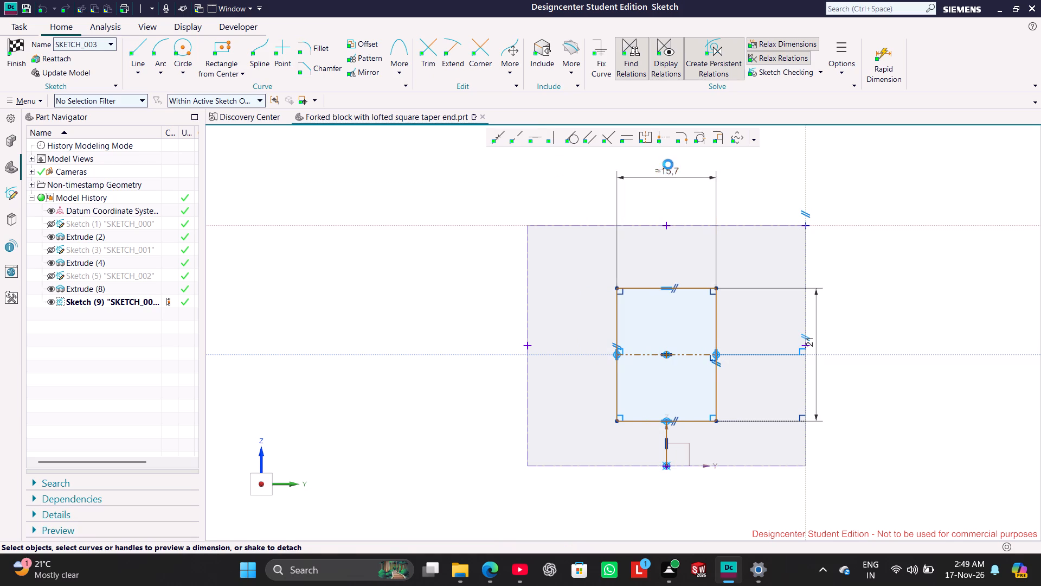
text(21)
key(Return)
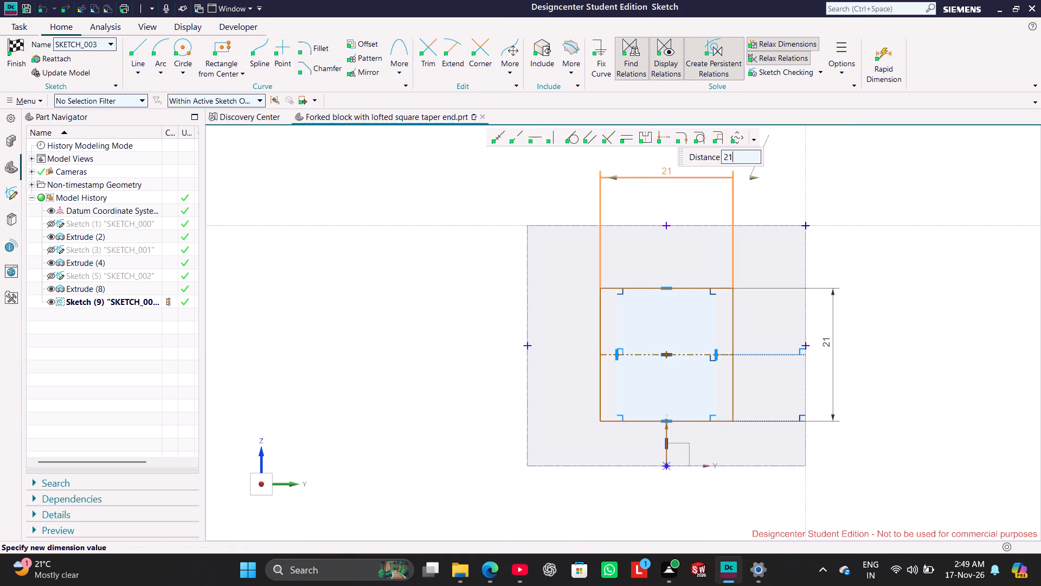
click(400, 182)
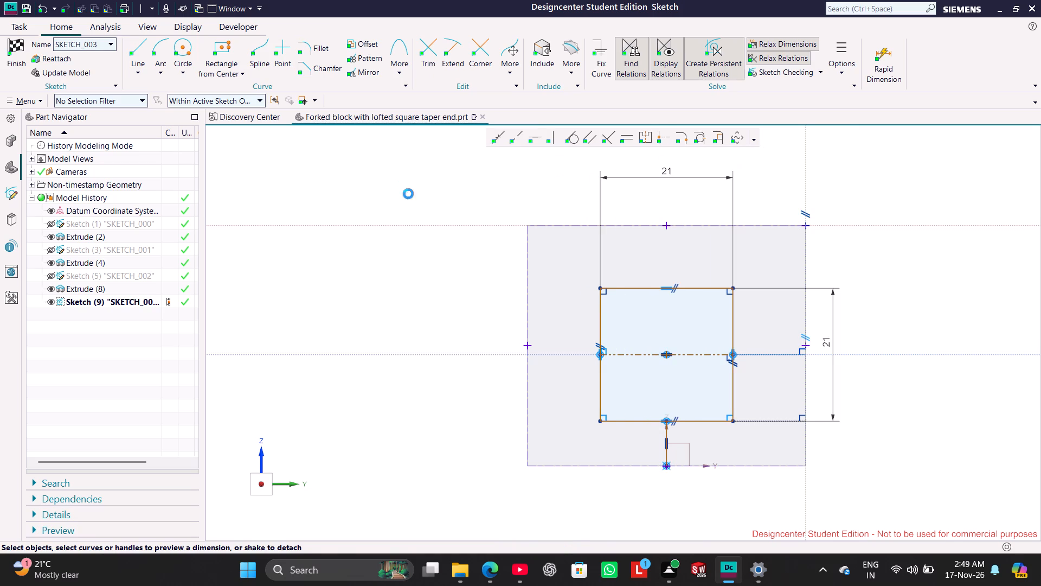
Draw a line about 11.6 mm long from the face's -Y edge midpoint to the square's -Y side midpoint, and make it horizontal.
click(134, 48)
click(529, 347)
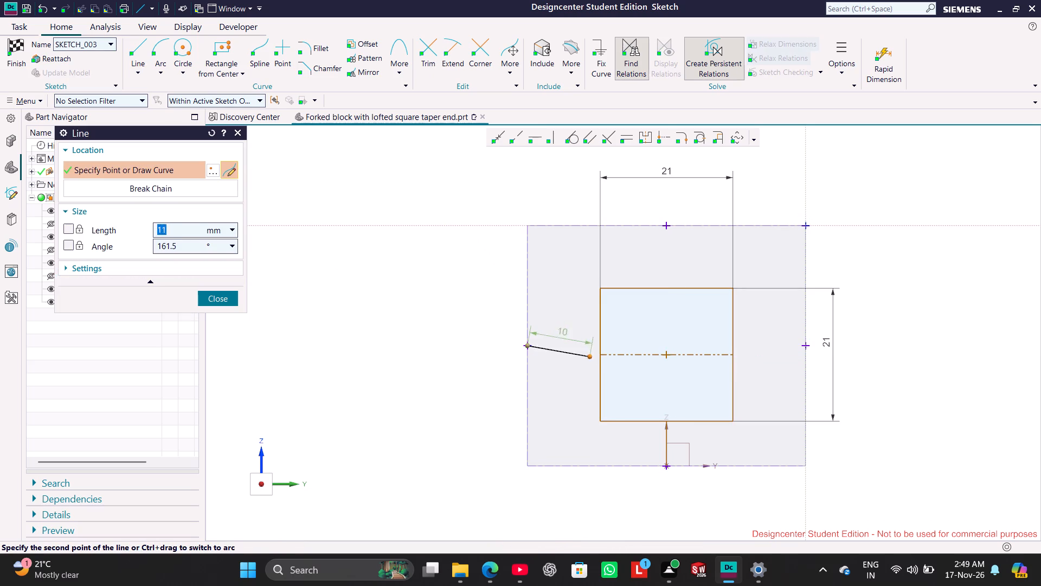
click(608, 356)
click(220, 303)
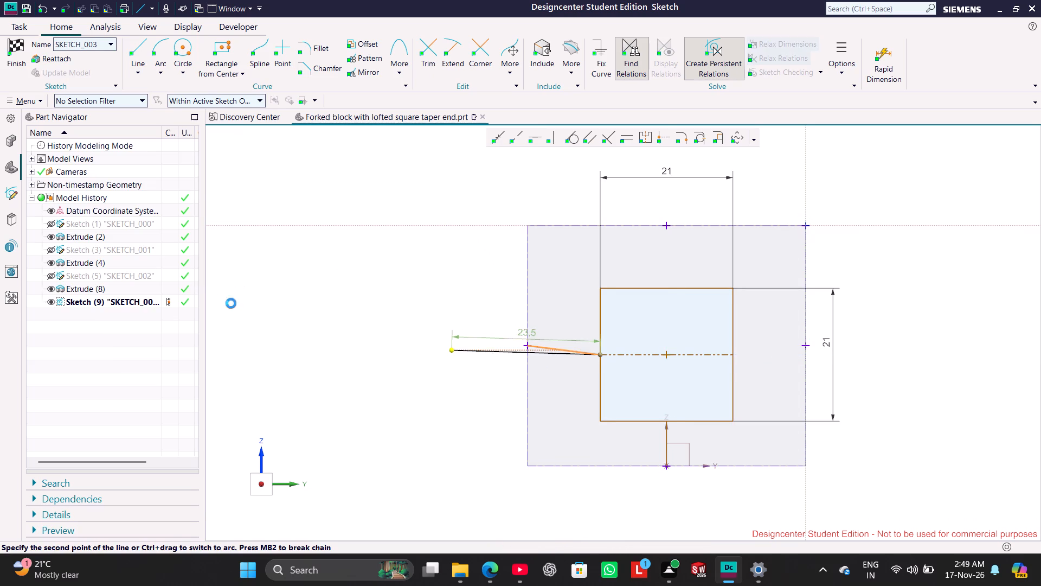
click(562, 351)
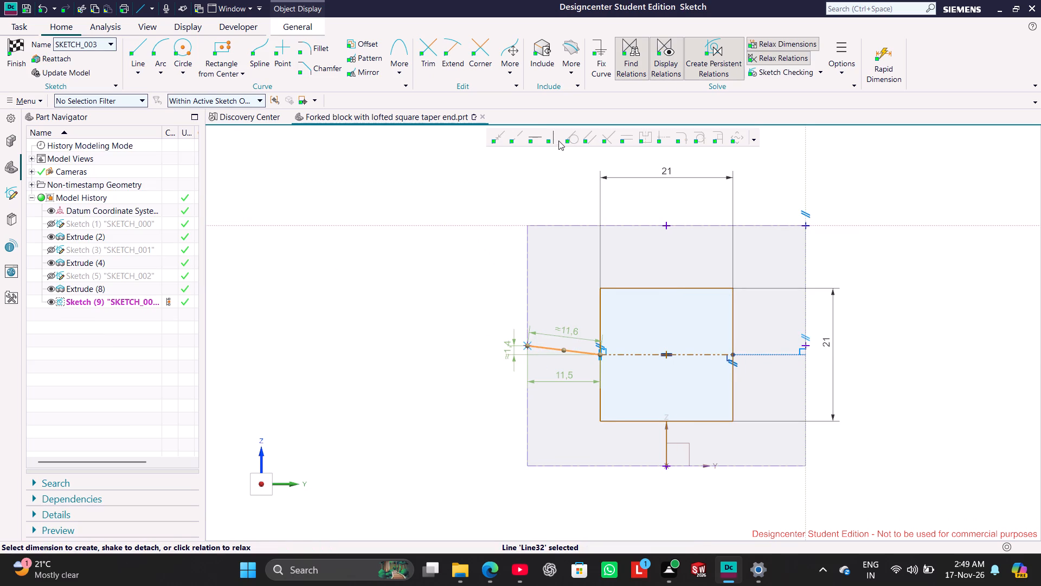
click(538, 135)
click(394, 291)
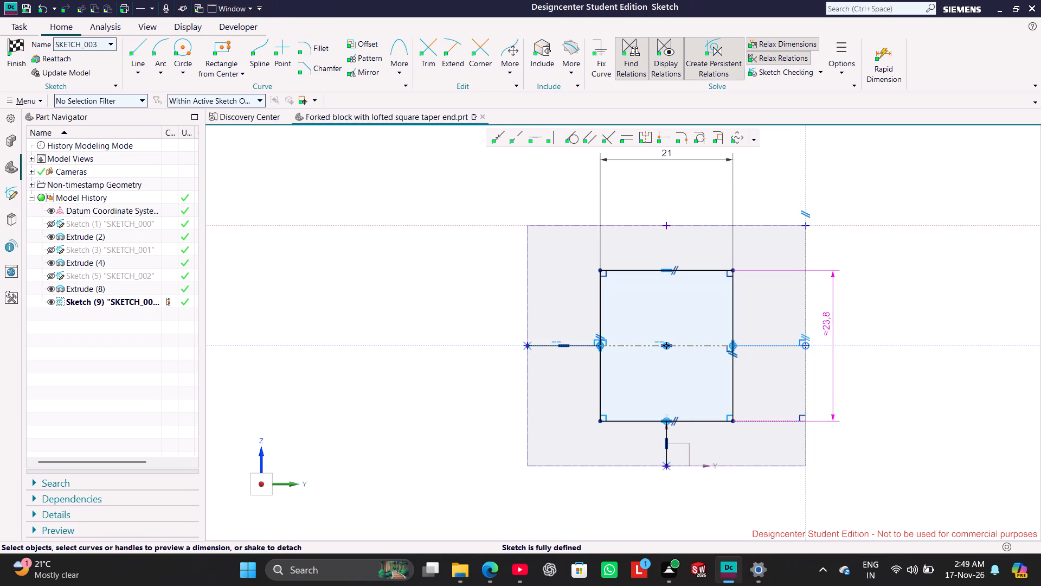
Set the square's height to 21 mm and finish the sketch.
double_click(827, 326)
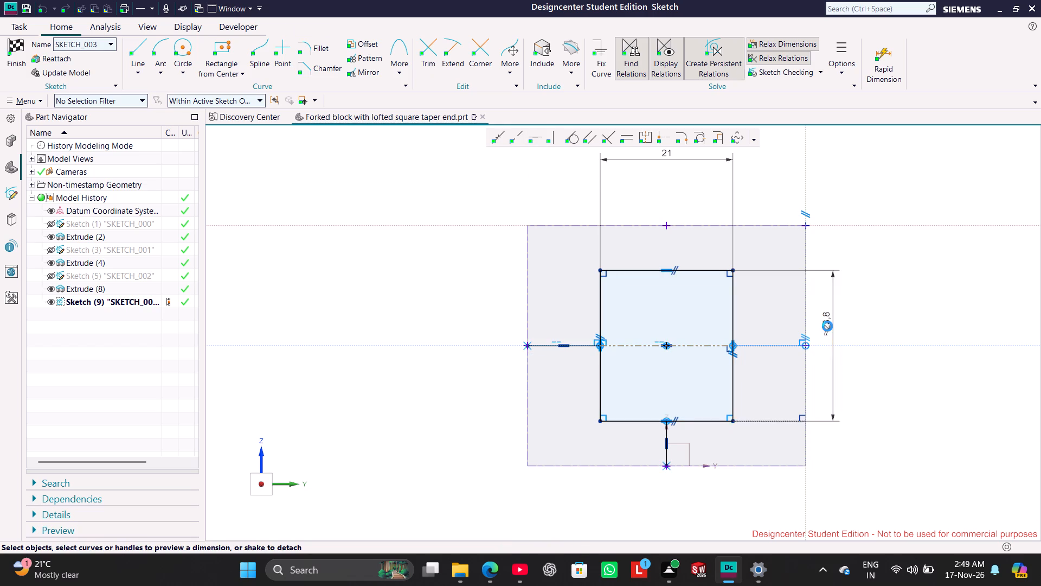
text(21)
key(Return)
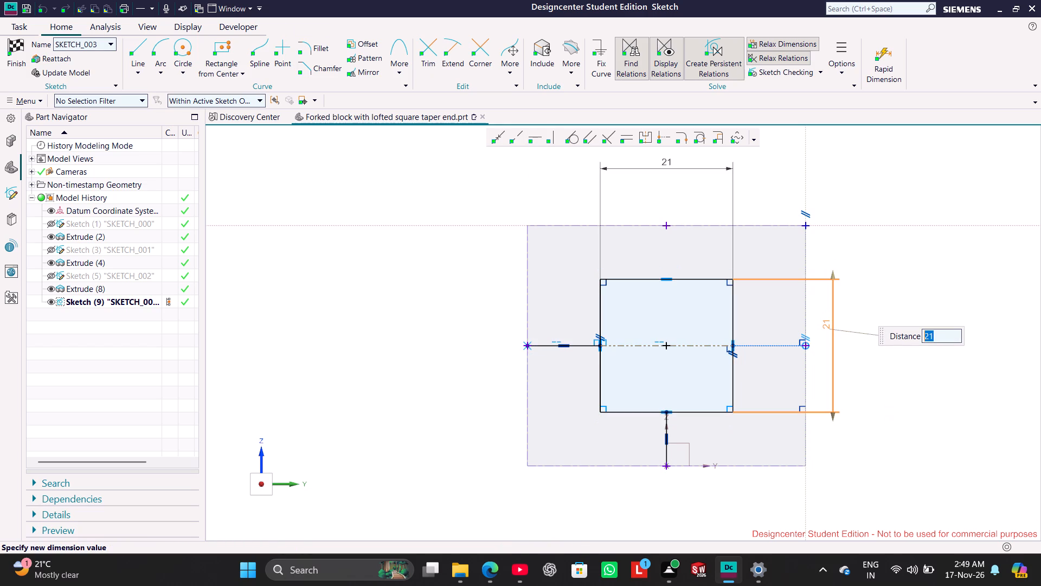
click(971, 412)
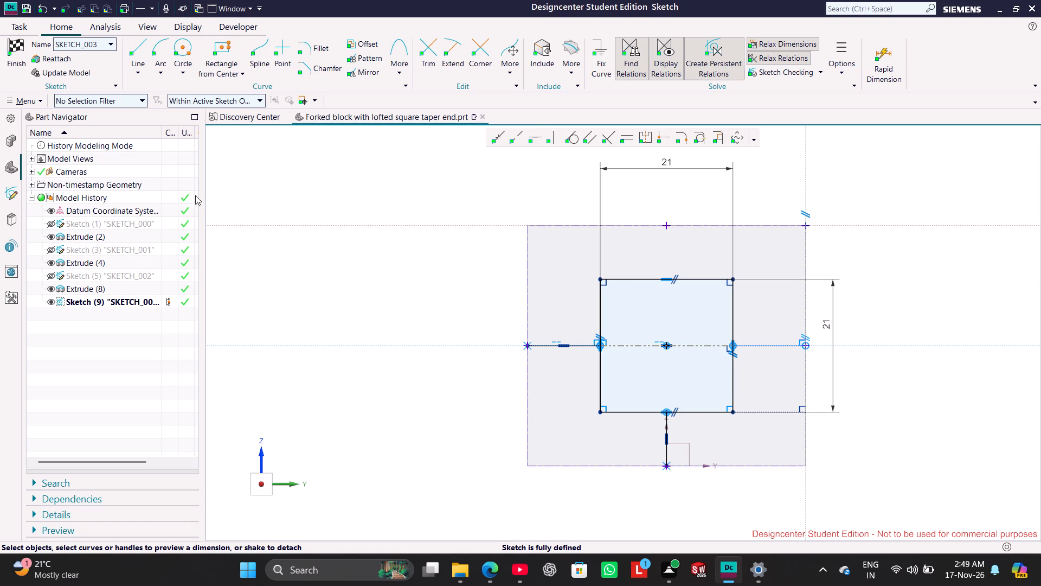
middle_drag(384, 308, 401, 309)
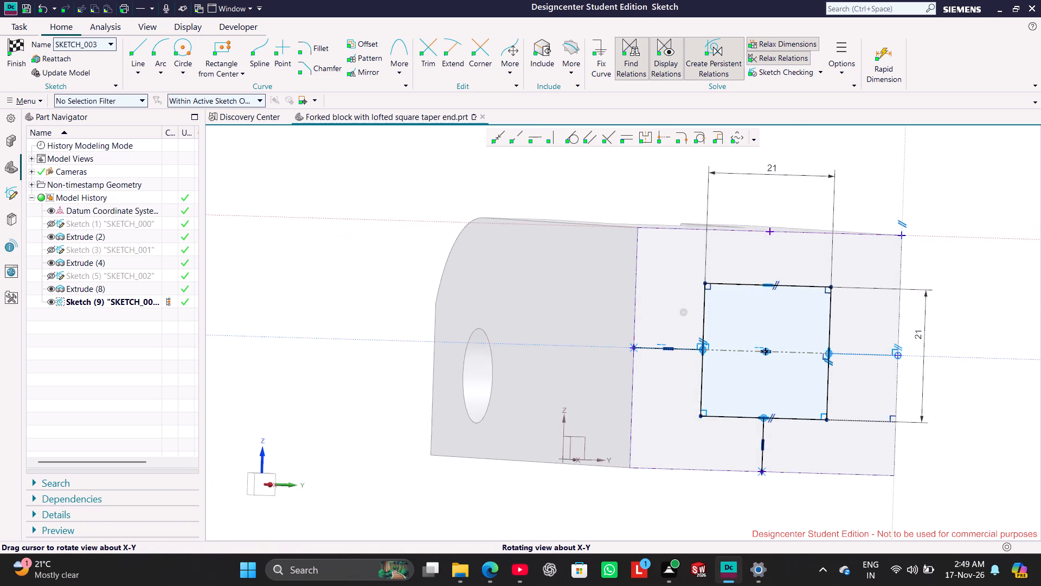
middle_drag(401, 309, 399, 309)
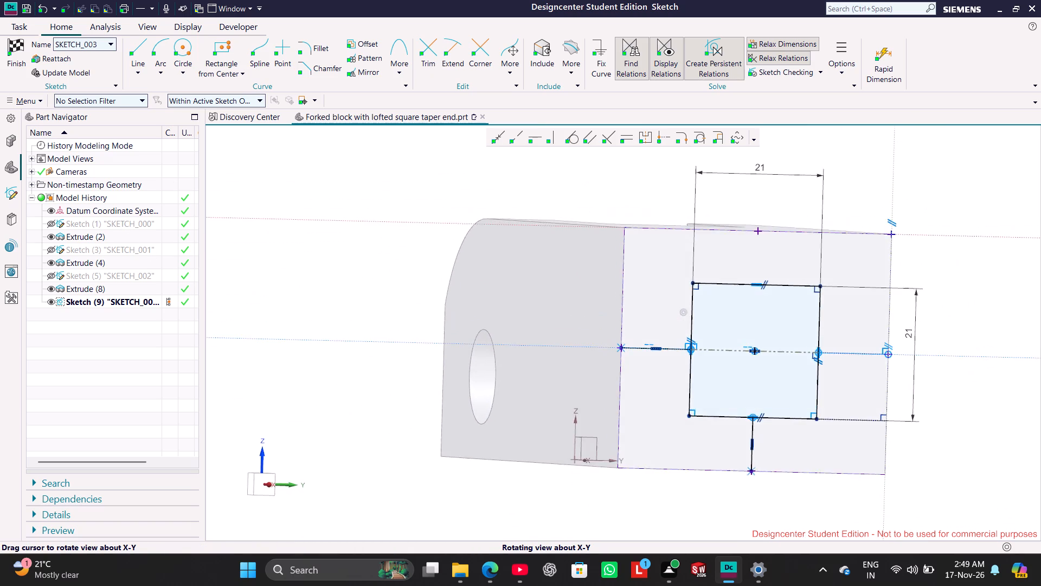
middle_drag(399, 309, 397, 315)
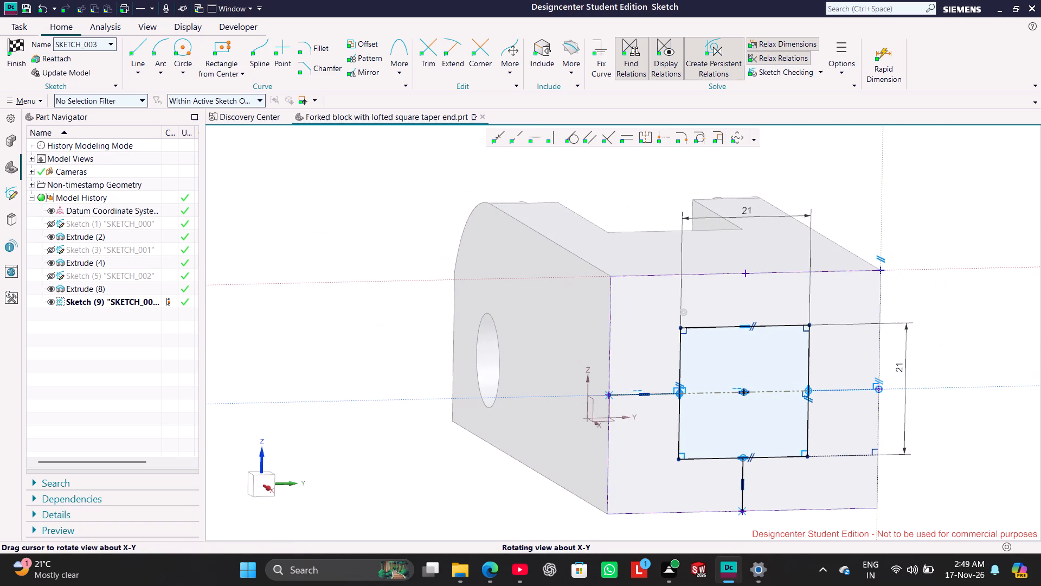
middle_drag(397, 315, 407, 321)
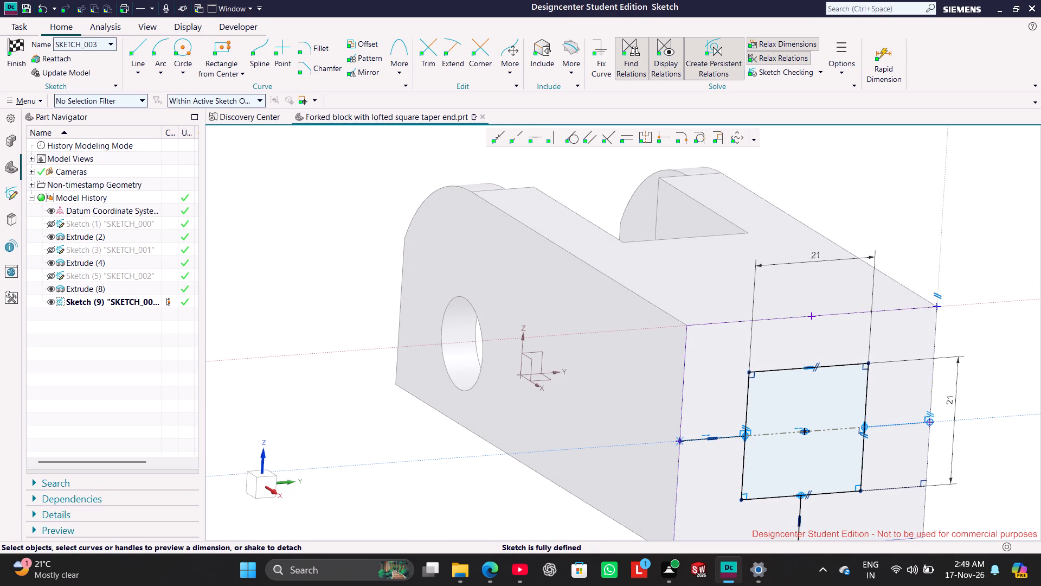
click(15, 52)
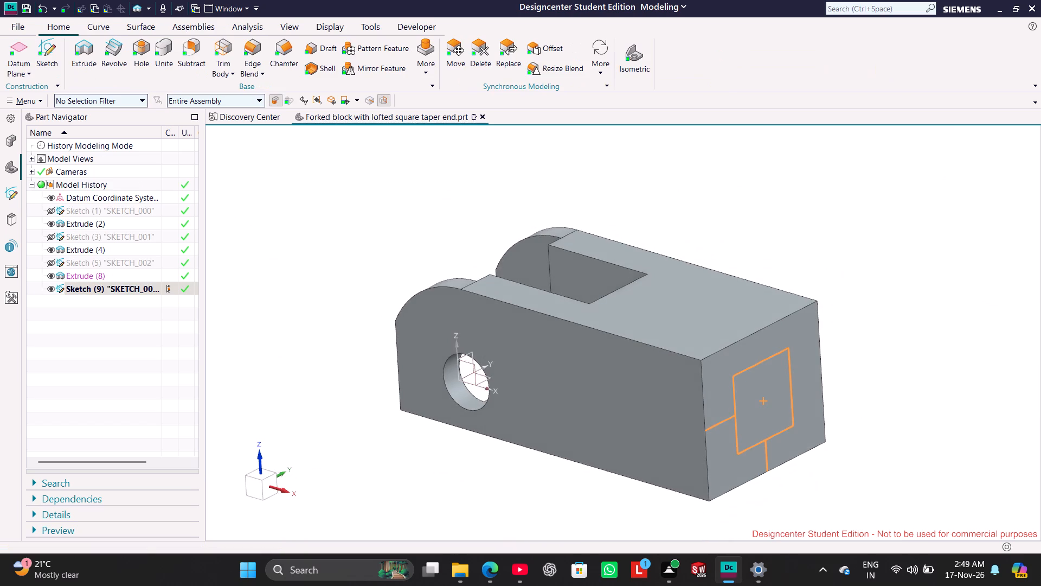
Reopen the square's sketch and try to convert the horizontal connecting line to a reference line.
right_click(144, 290)
click(205, 36)
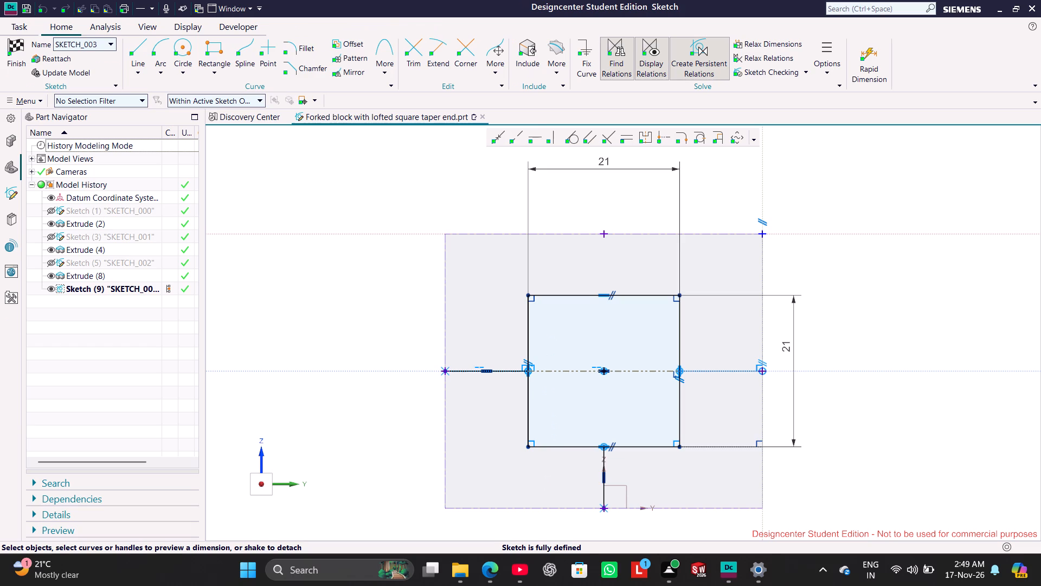
click(507, 368)
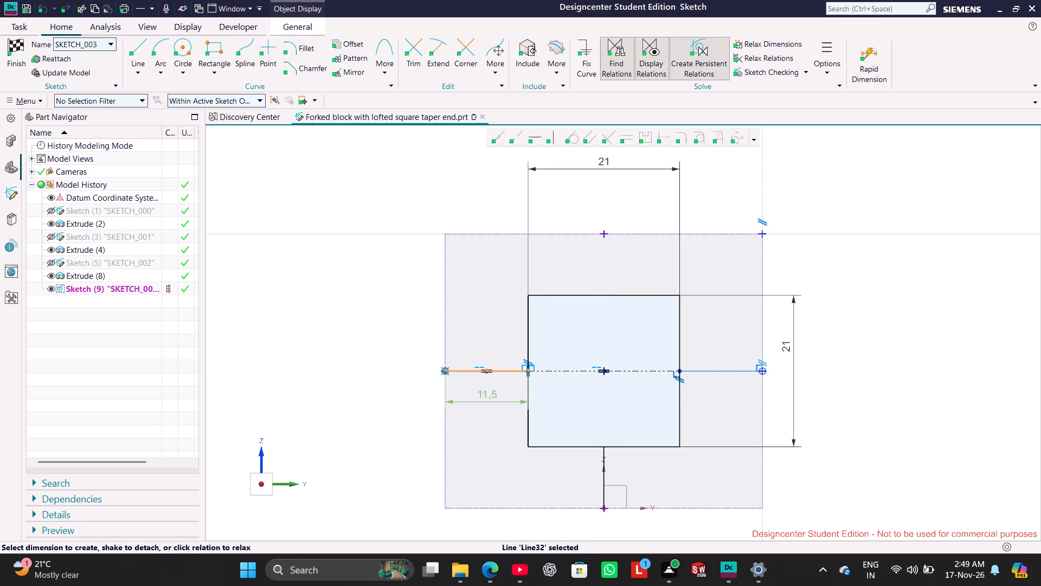
click(322, 347)
right_click(502, 368)
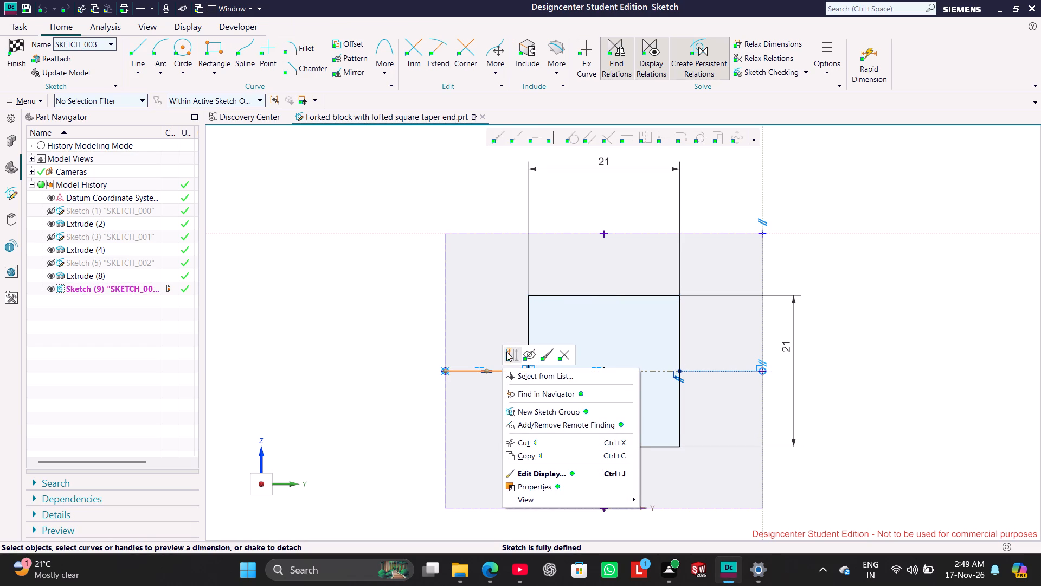
click(510, 353)
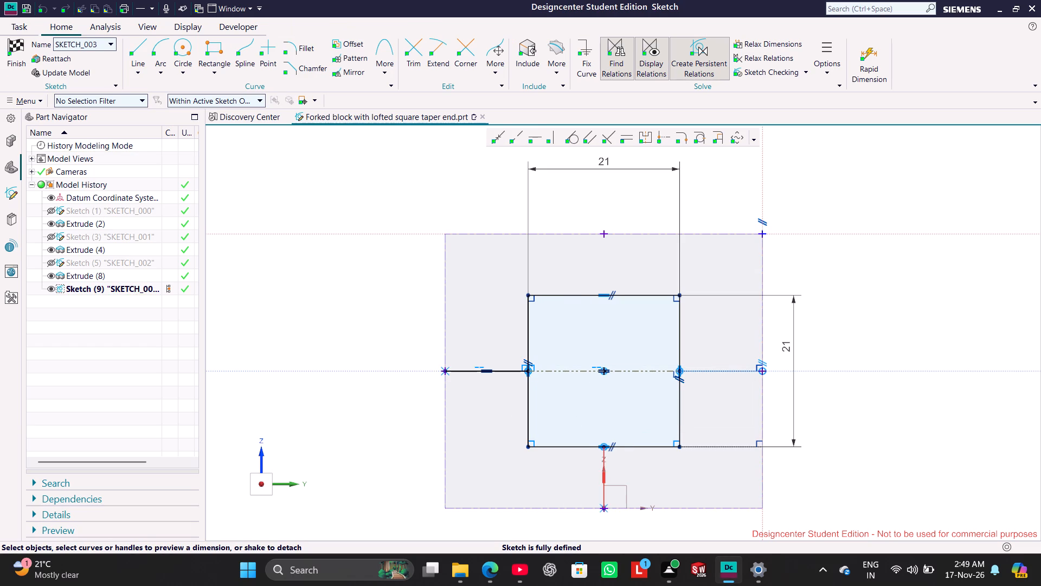
Convert the vertical connecting line below the square to a reference line and finish the sketch.
right_click(607, 482)
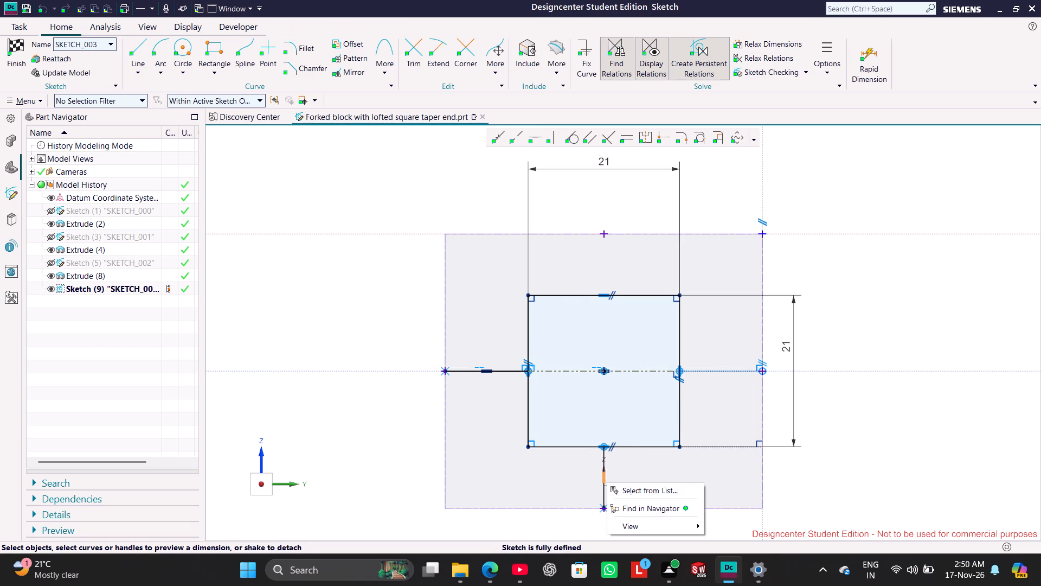
click(338, 493)
right_click(605, 499)
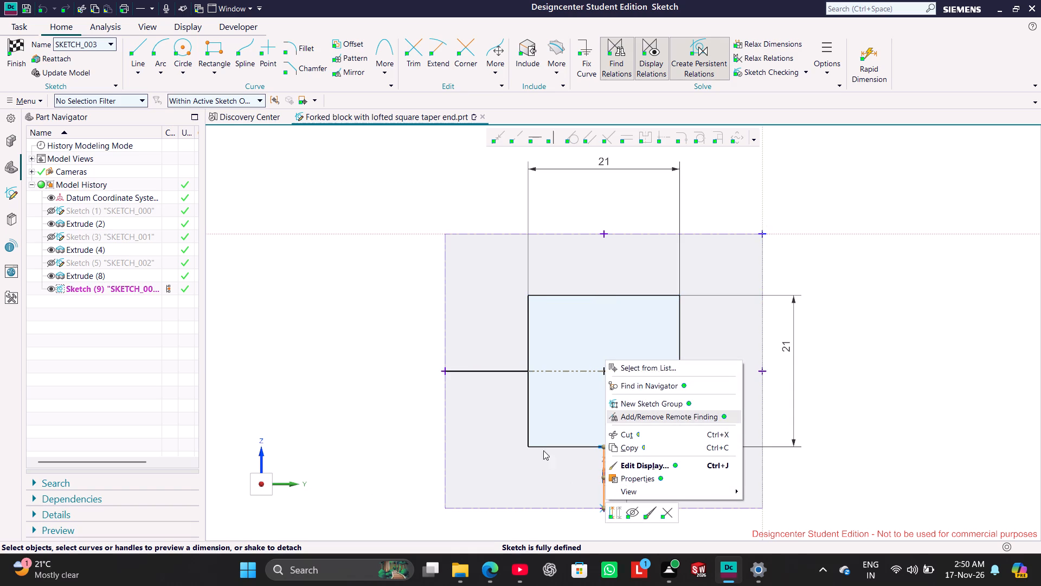
click(619, 508)
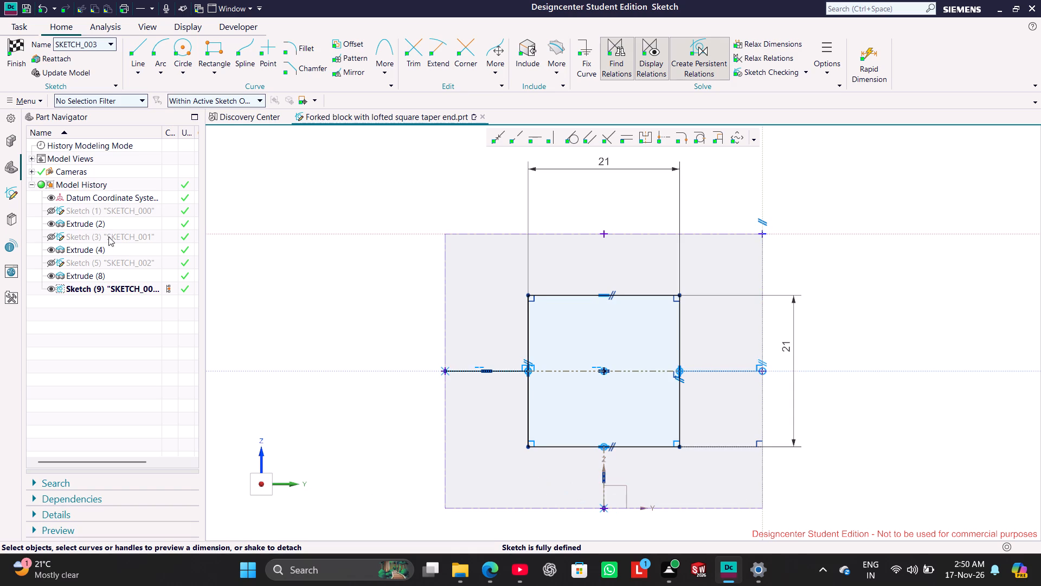
click(15, 47)
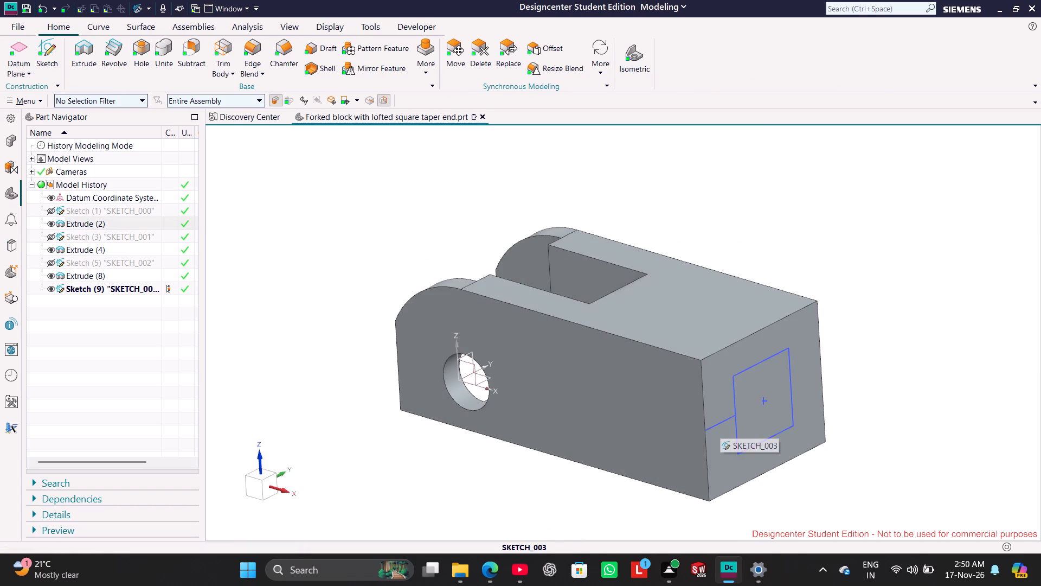
Reopen the square's sketch, convert the horizontal connecting line to a reference line, and finish the sketch.
right_click(120, 290)
click(168, 42)
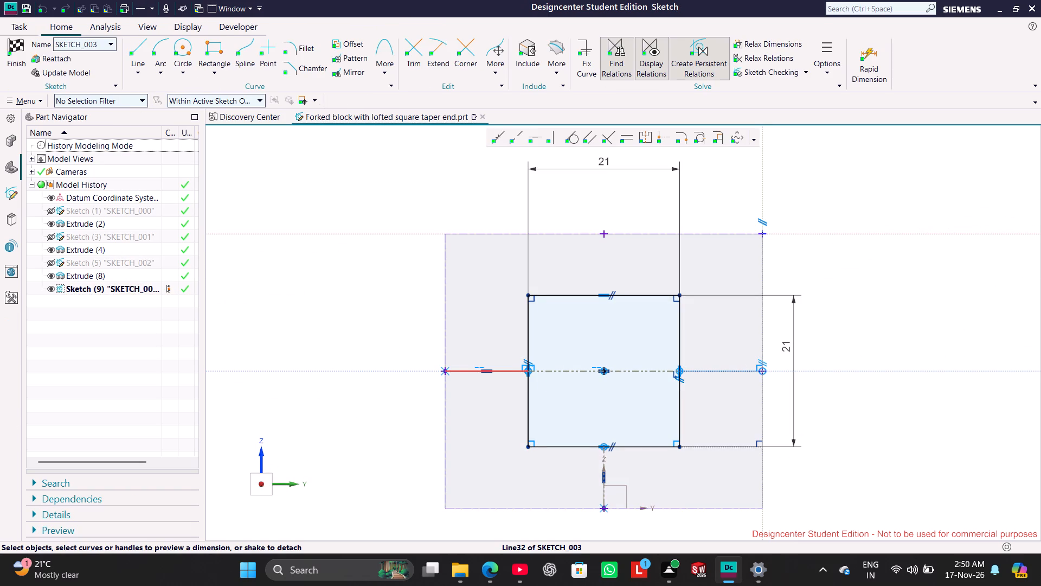
right_click(508, 371)
click(521, 359)
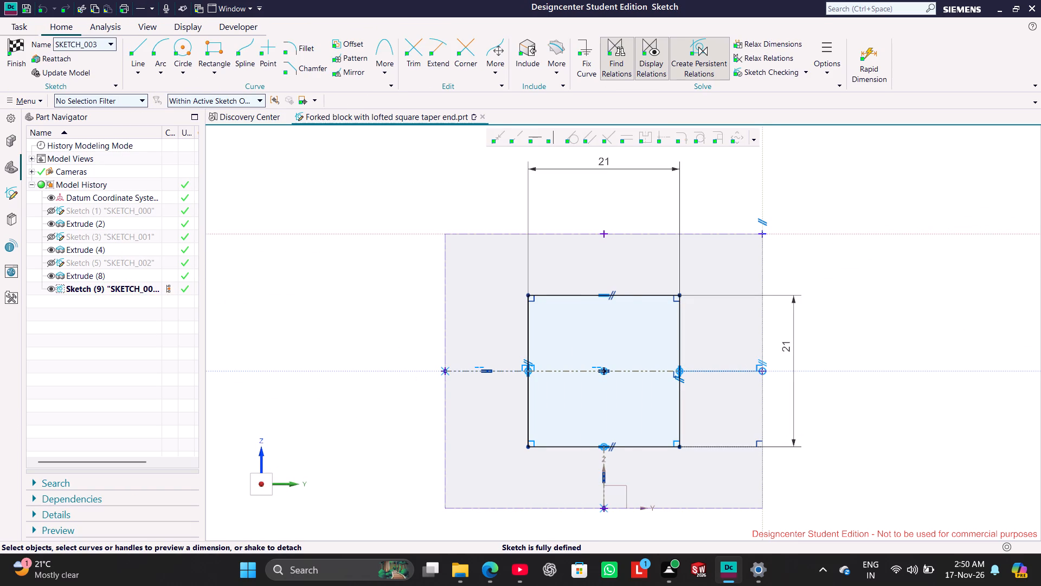
click(16, 62)
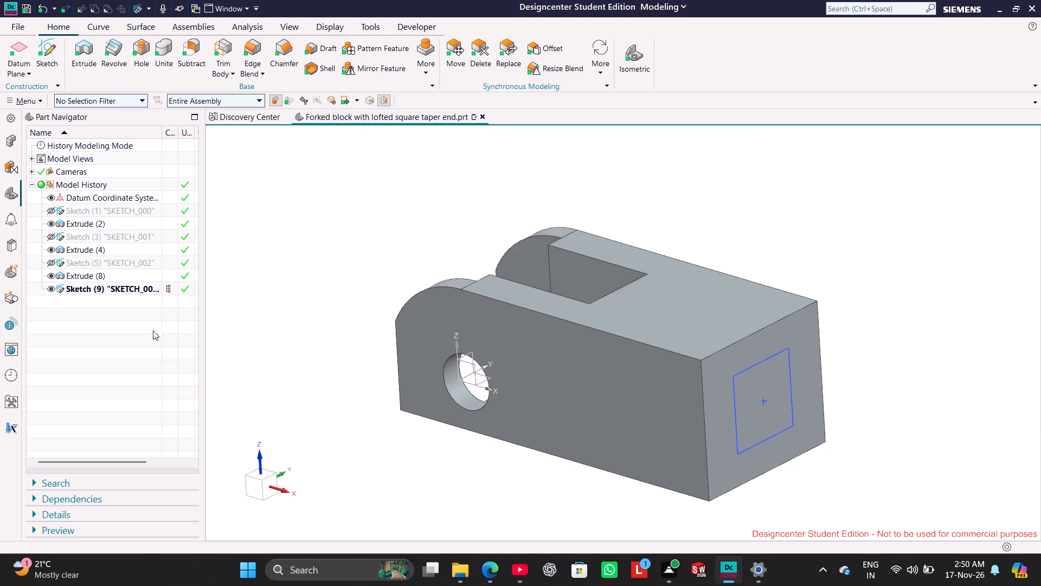
Delete the Extrude (8) feature that extends the block to the square's sketch plane, and dismiss the resulting information.
right_click(105, 276)
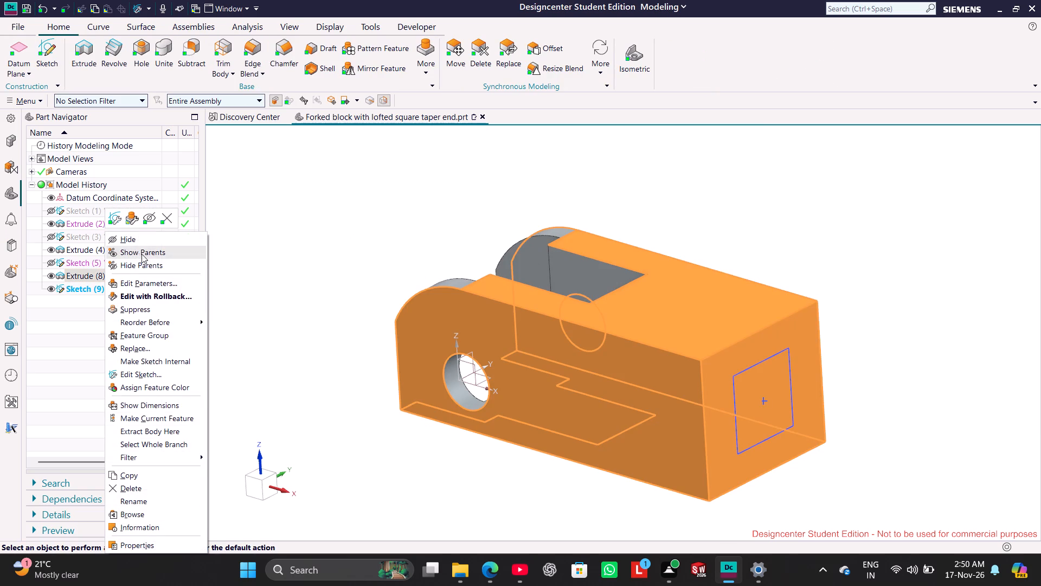
click(156, 489)
click(290, 376)
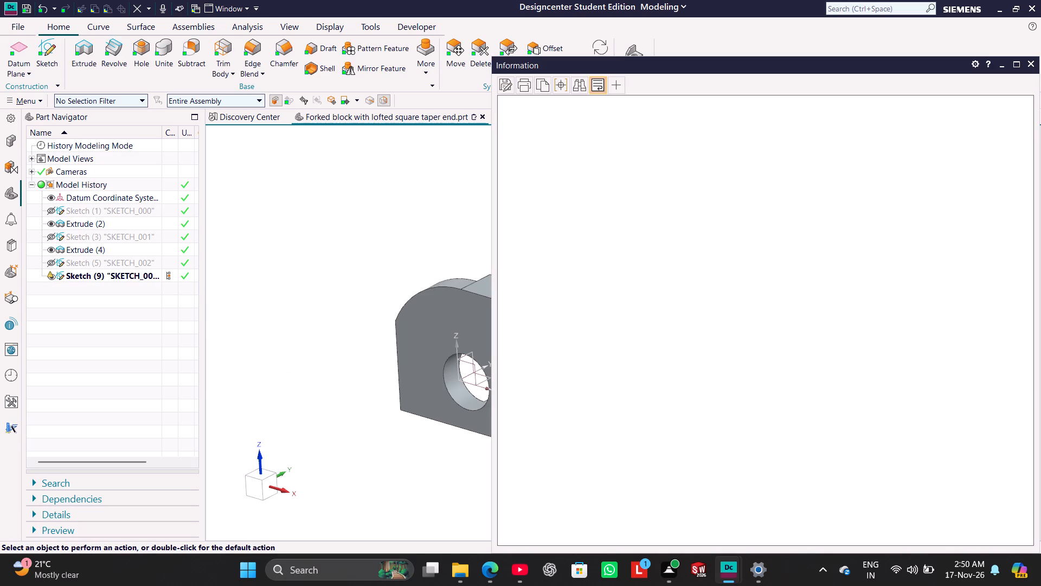
click(1026, 66)
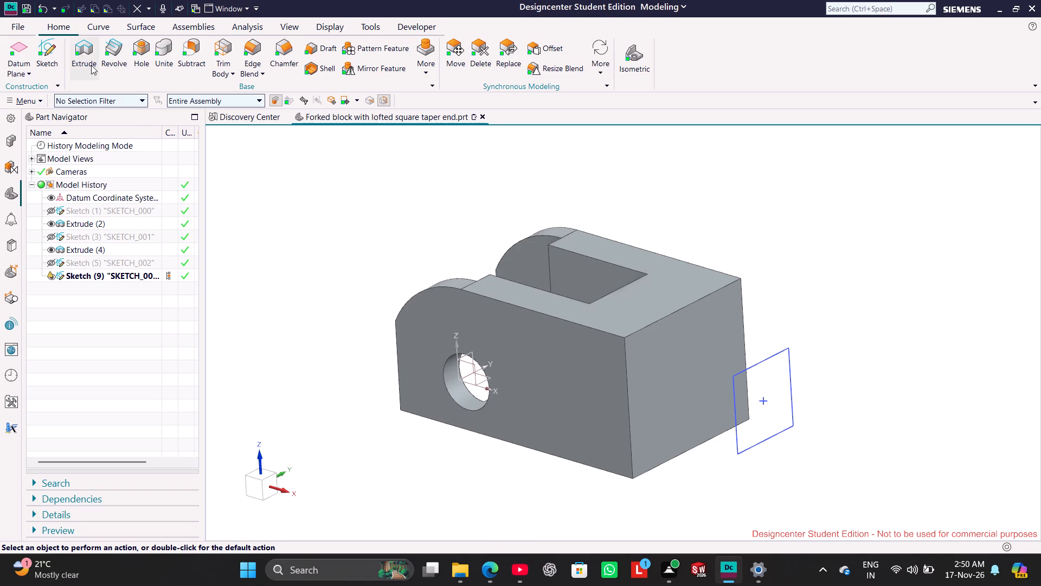
Extrude the offset square sketch 25 mm in the reversed direction, towards the block's end face, uniting it with the block.
right_click(142, 277)
click(187, 253)
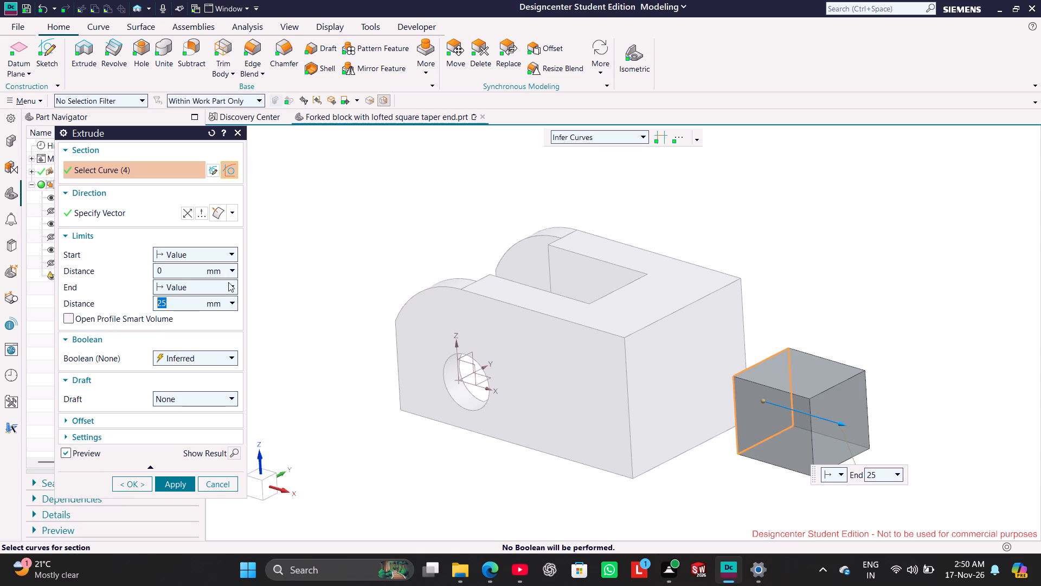
click(188, 212)
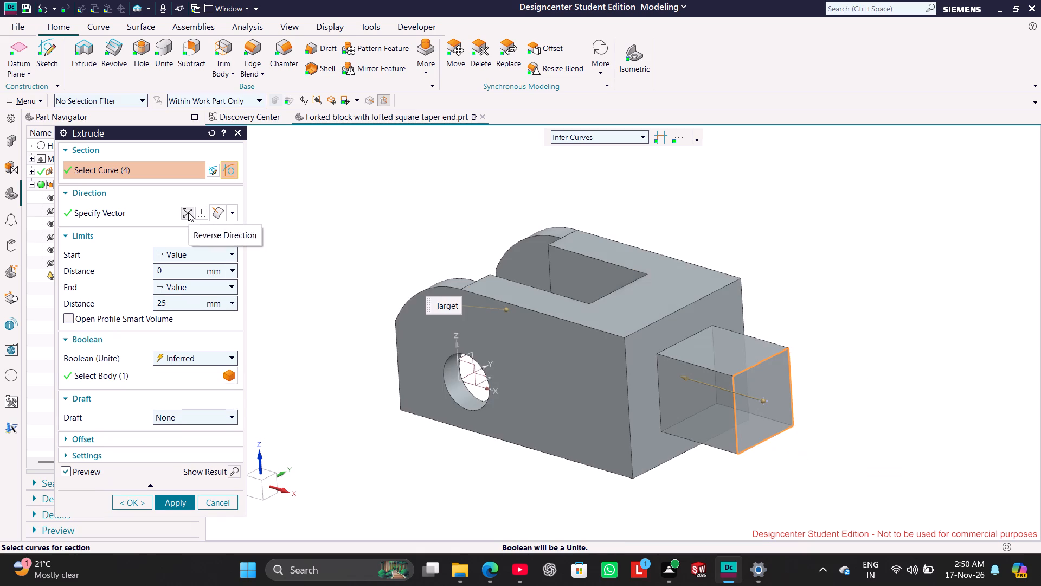
click(171, 504)
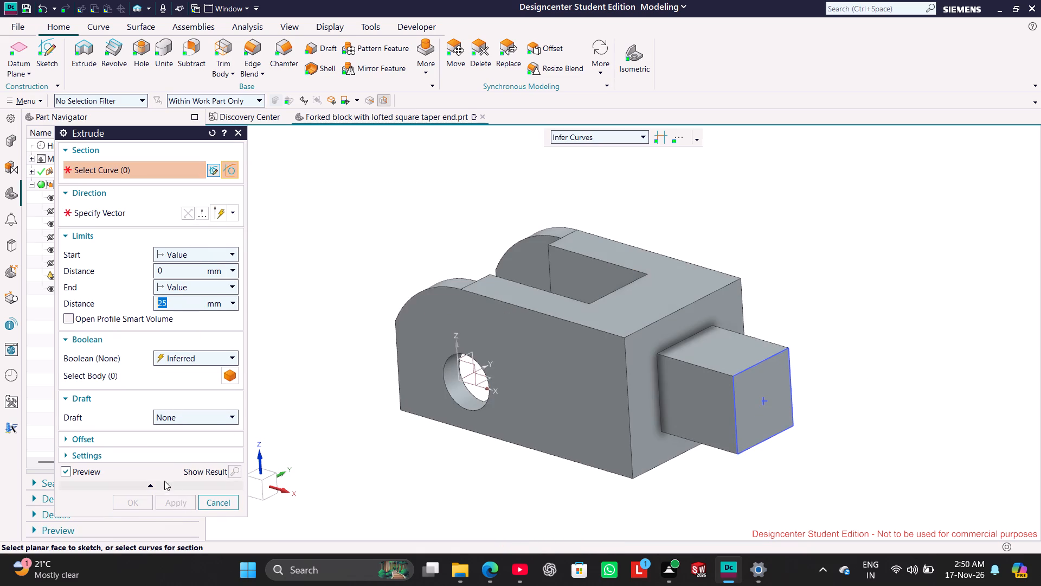
click(219, 506)
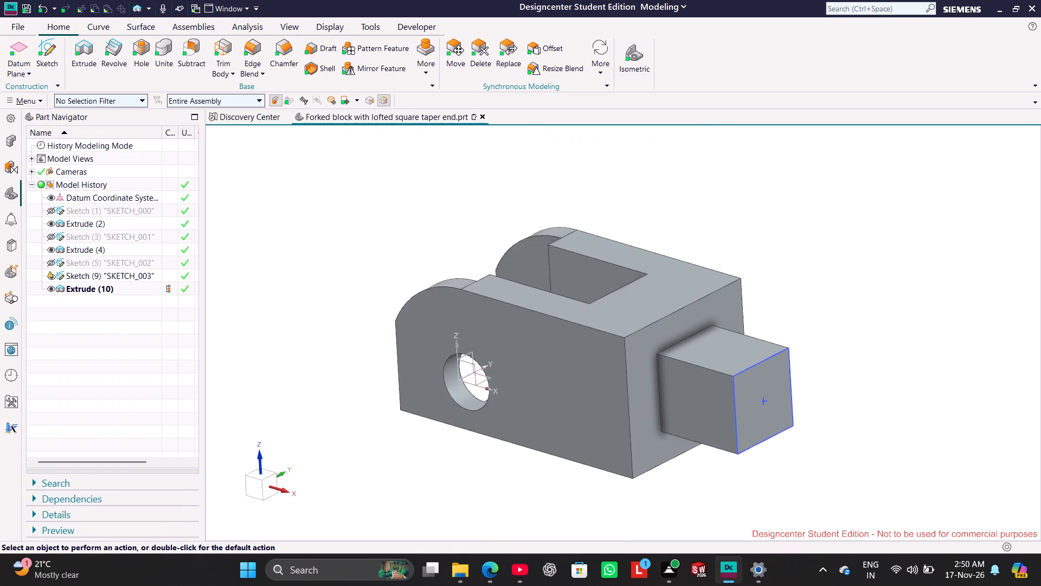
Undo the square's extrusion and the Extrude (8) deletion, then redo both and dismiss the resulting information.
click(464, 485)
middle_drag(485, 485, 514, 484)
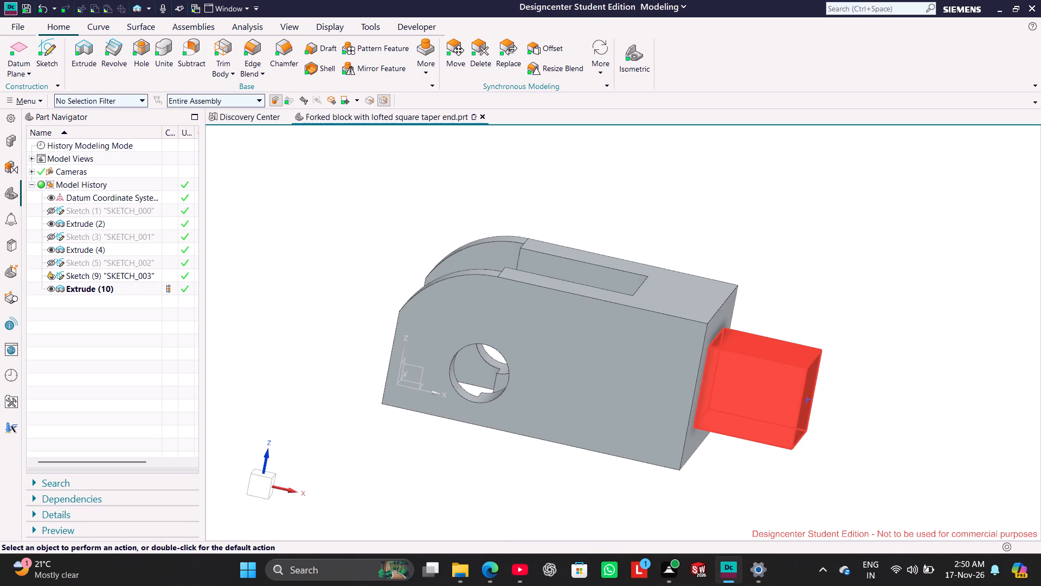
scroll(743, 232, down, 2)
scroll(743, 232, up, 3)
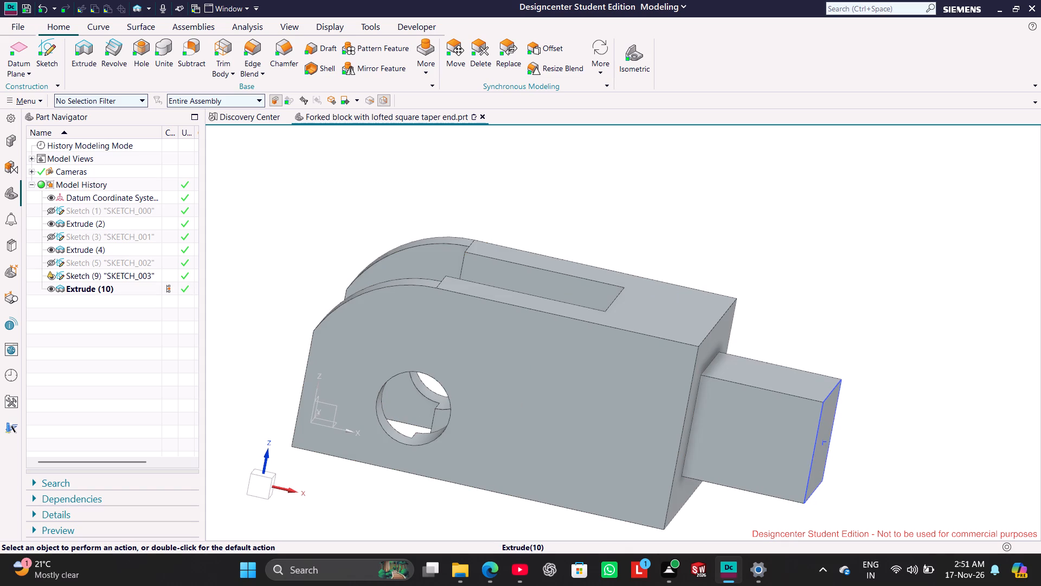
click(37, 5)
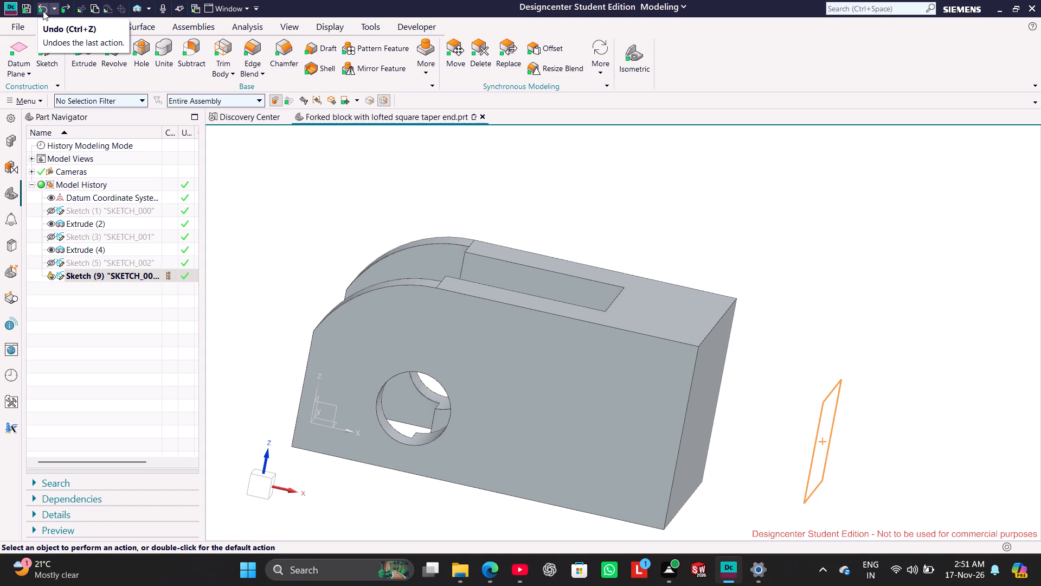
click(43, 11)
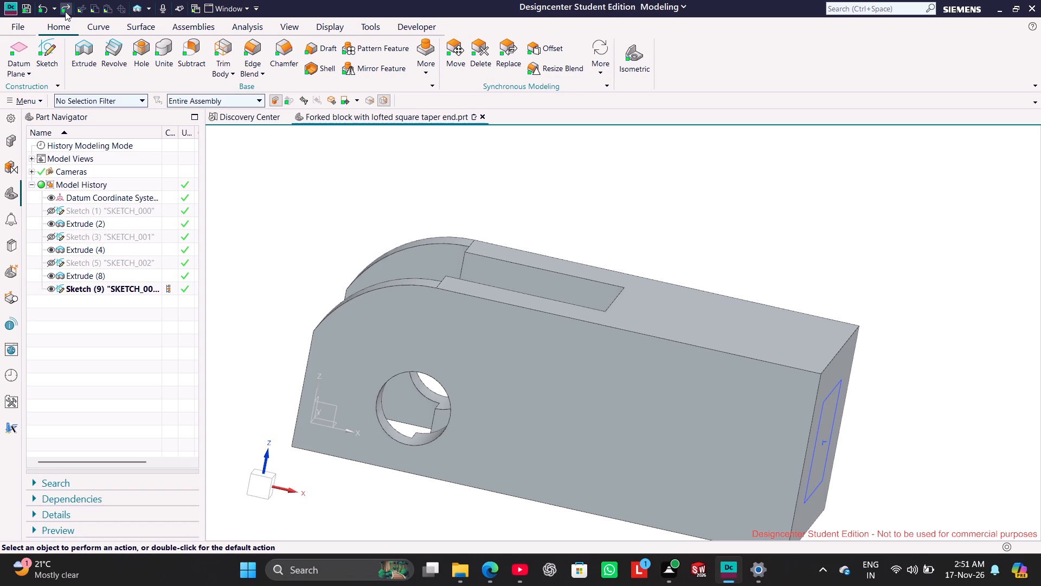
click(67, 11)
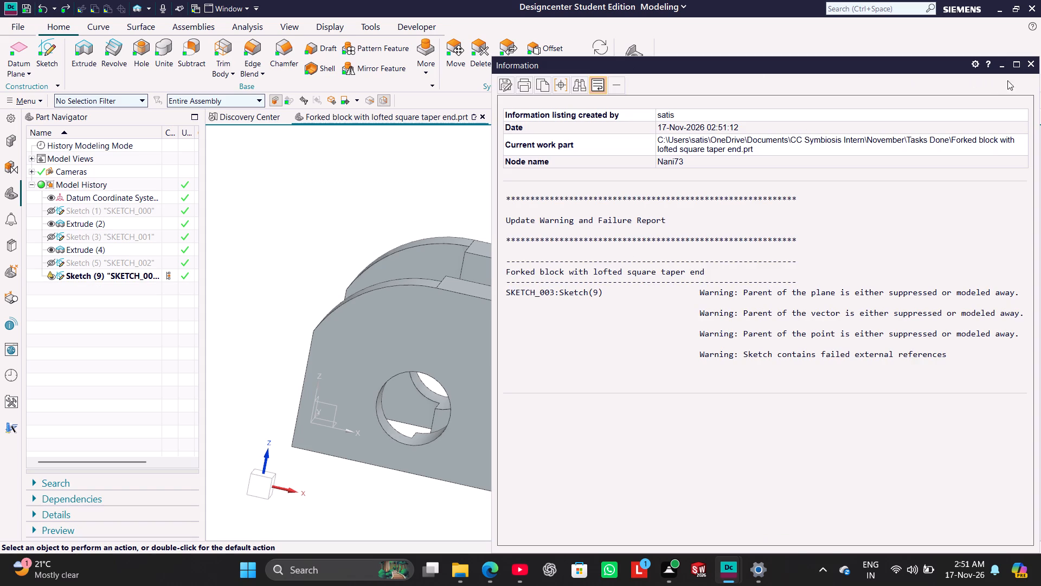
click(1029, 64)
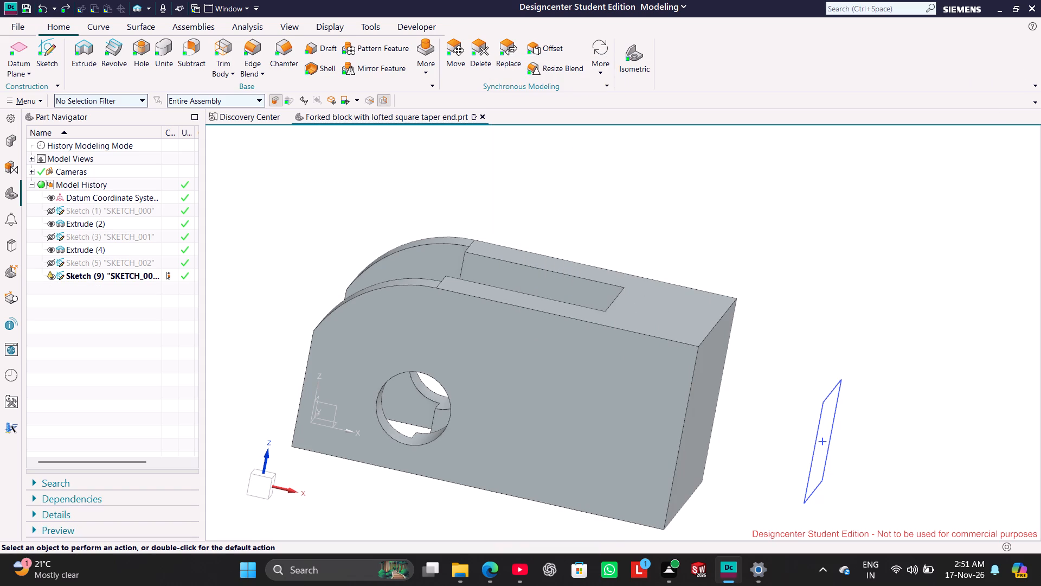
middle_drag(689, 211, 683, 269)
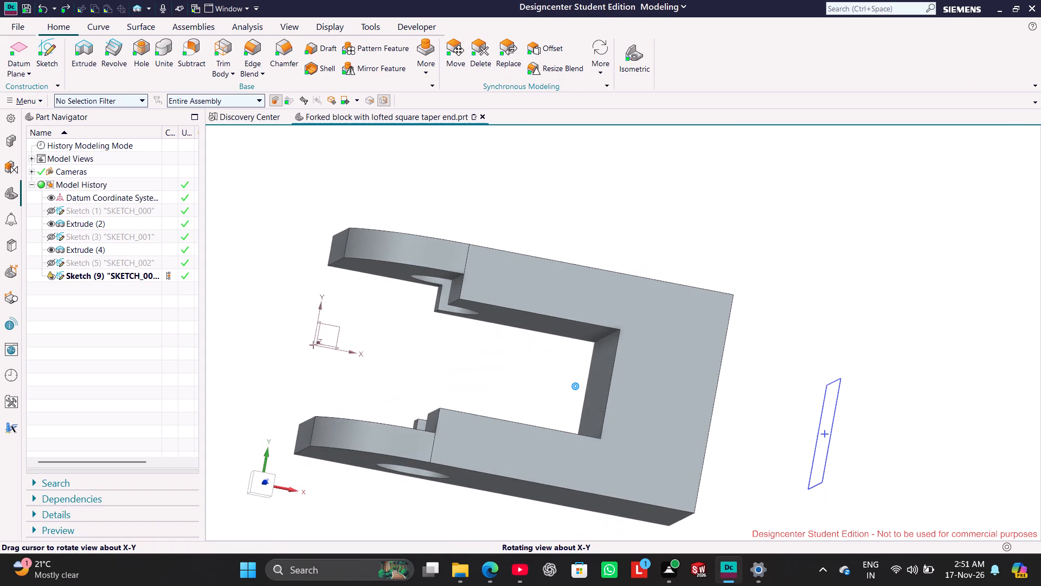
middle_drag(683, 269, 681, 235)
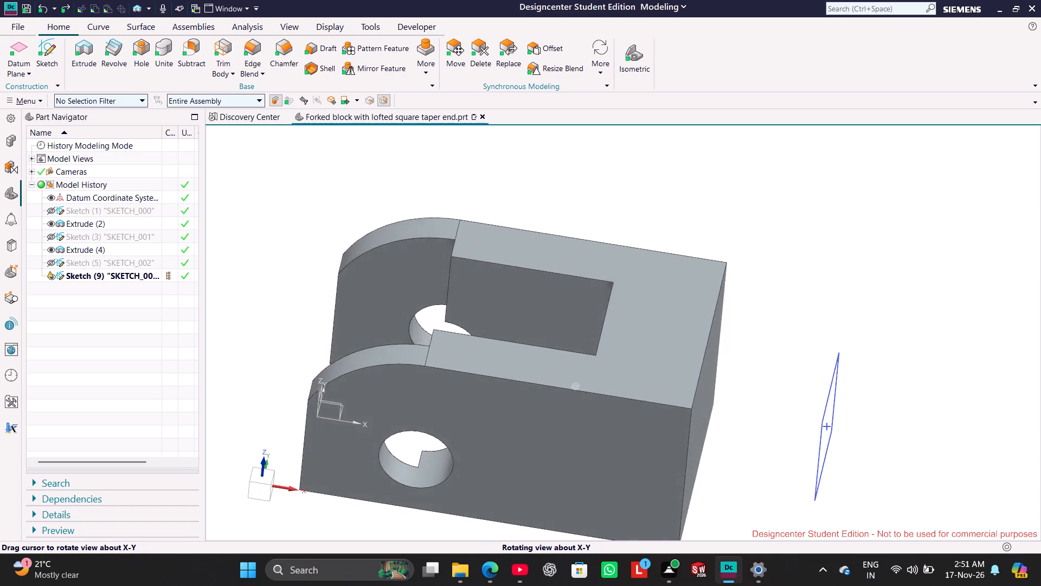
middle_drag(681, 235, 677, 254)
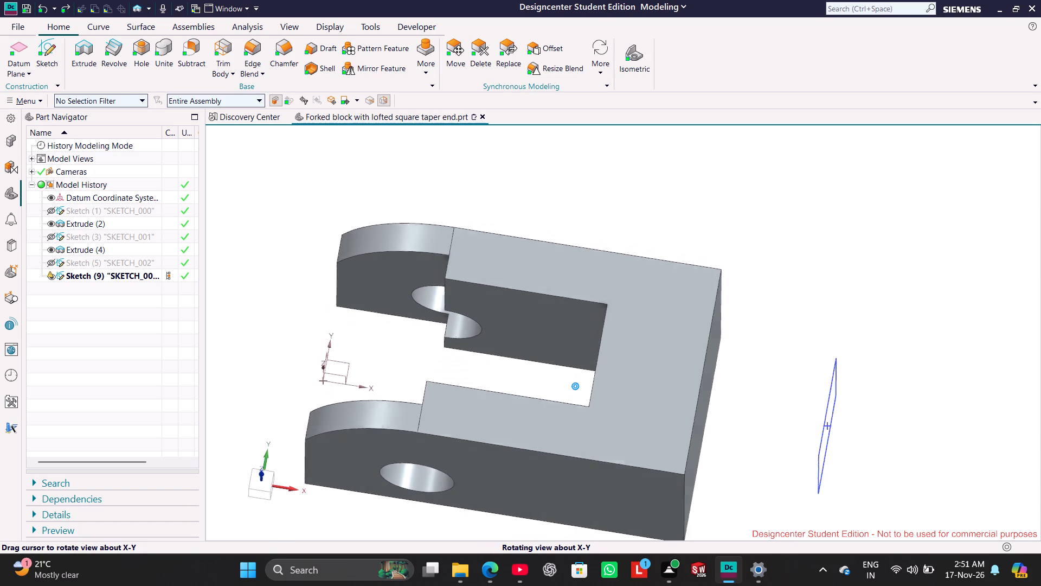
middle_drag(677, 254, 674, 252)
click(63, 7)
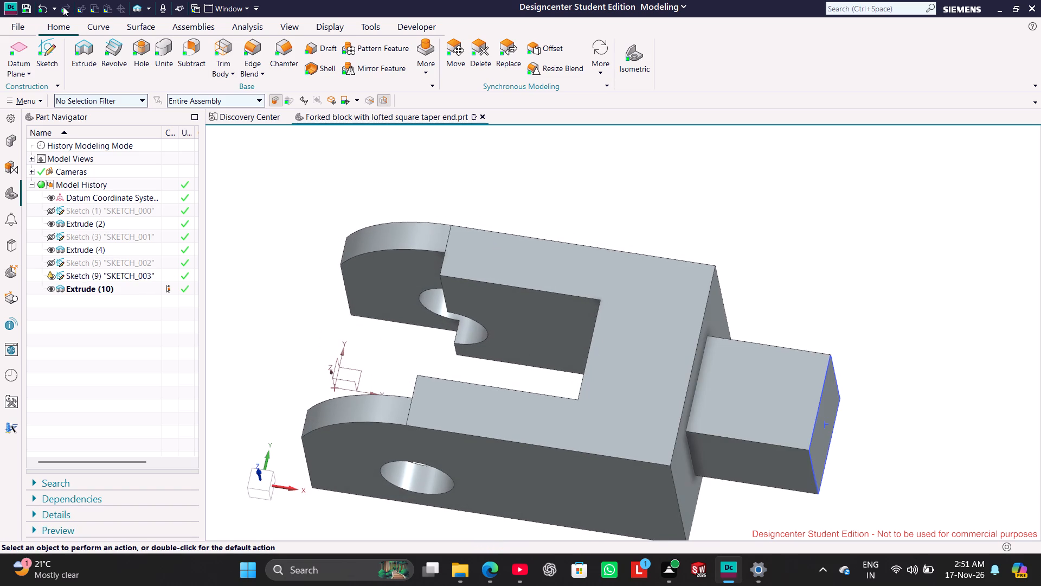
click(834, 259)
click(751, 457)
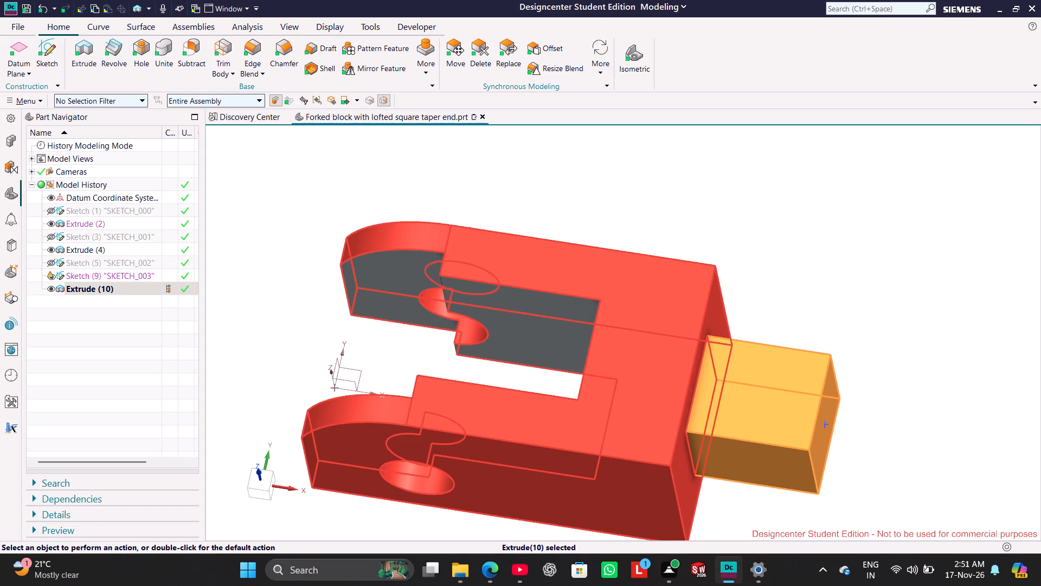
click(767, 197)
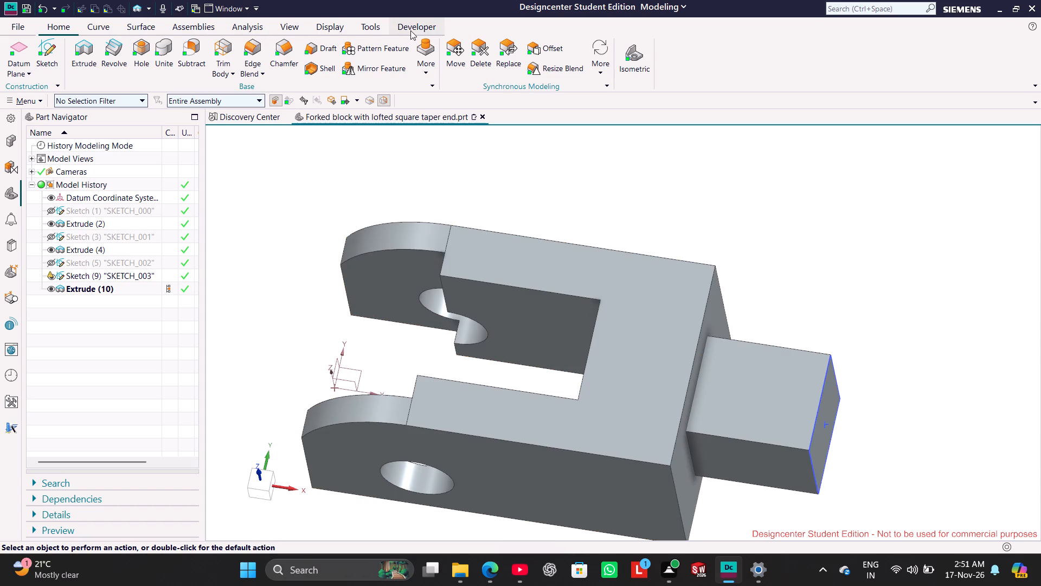
Measure the block body and the faces and edges of its square extension, then leave the measurement.
click(106, 28)
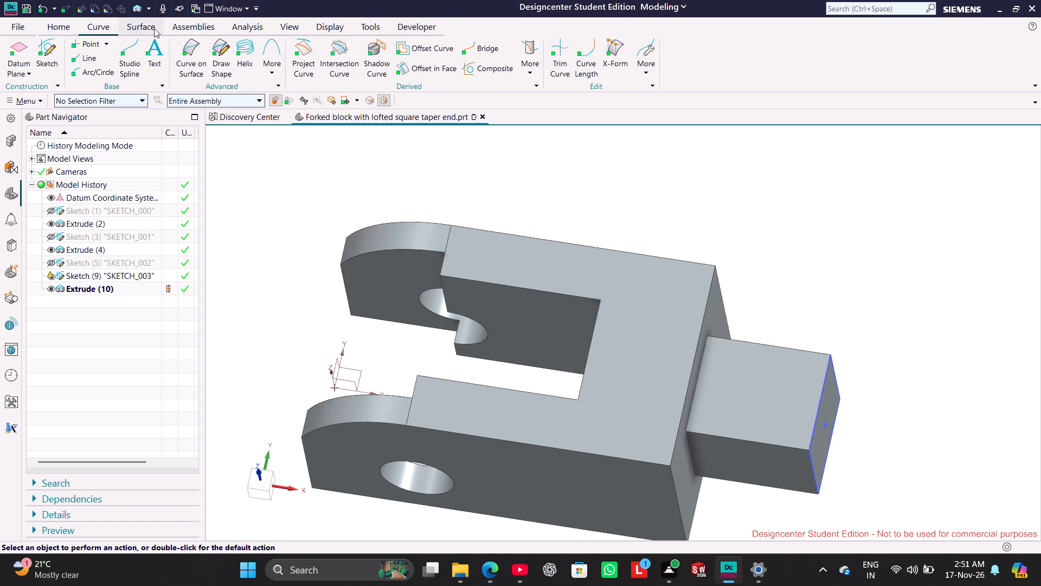
click(159, 28)
click(183, 28)
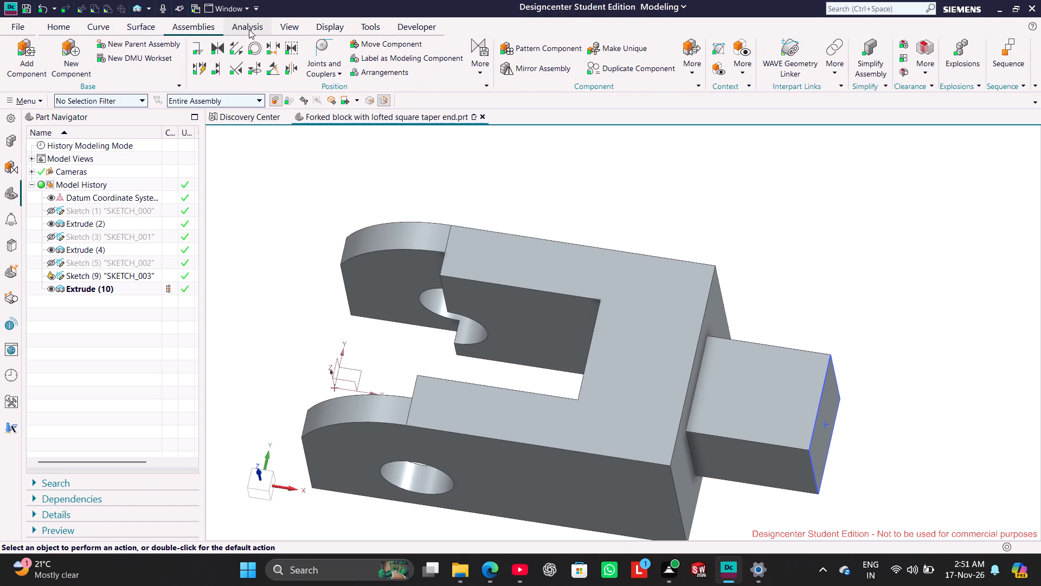
click(249, 29)
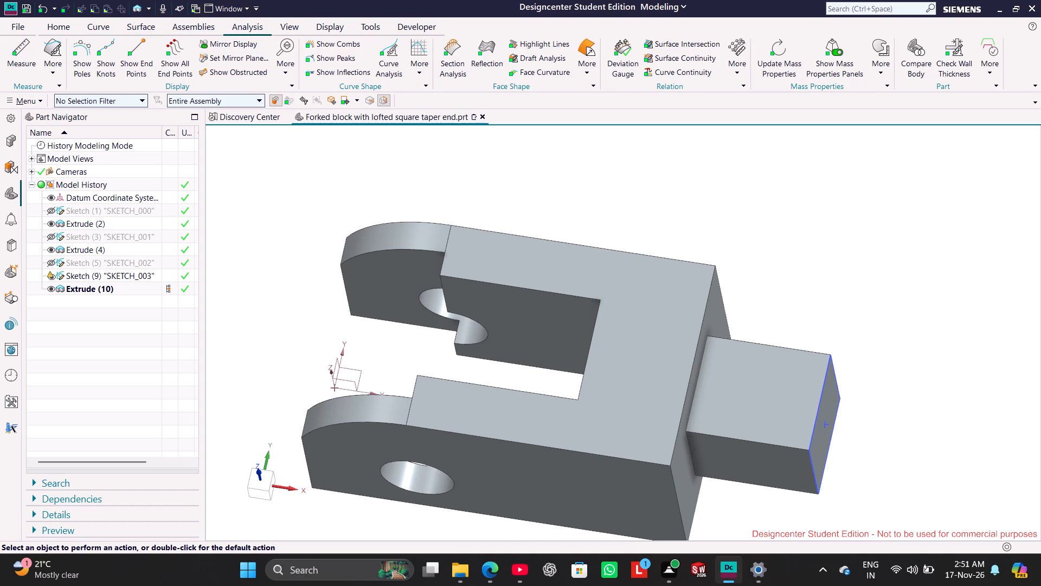
click(792, 411)
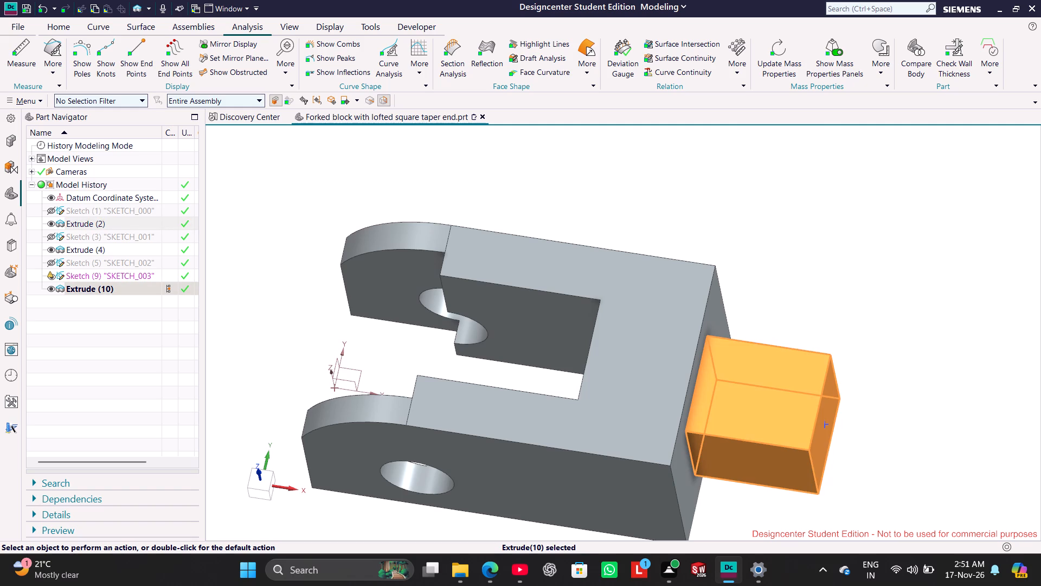
middle_drag(792, 343, 799, 292)
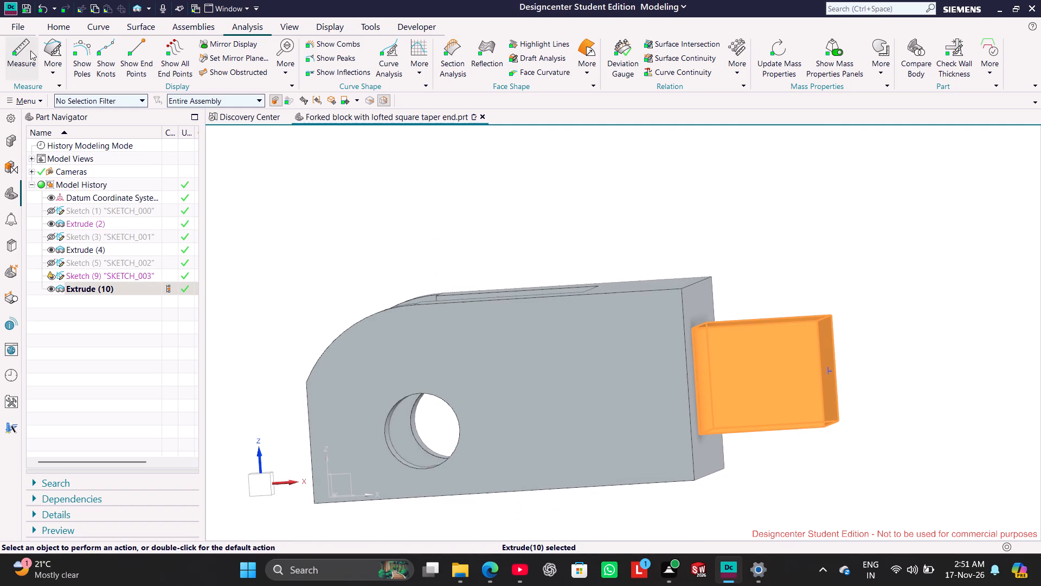
click(23, 49)
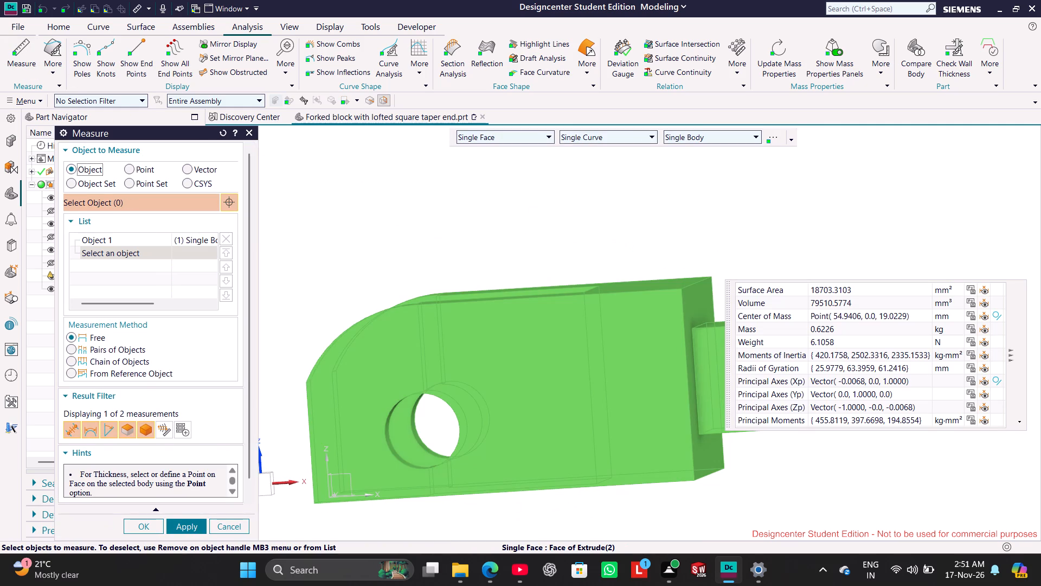
middle_drag(753, 233, 755, 243)
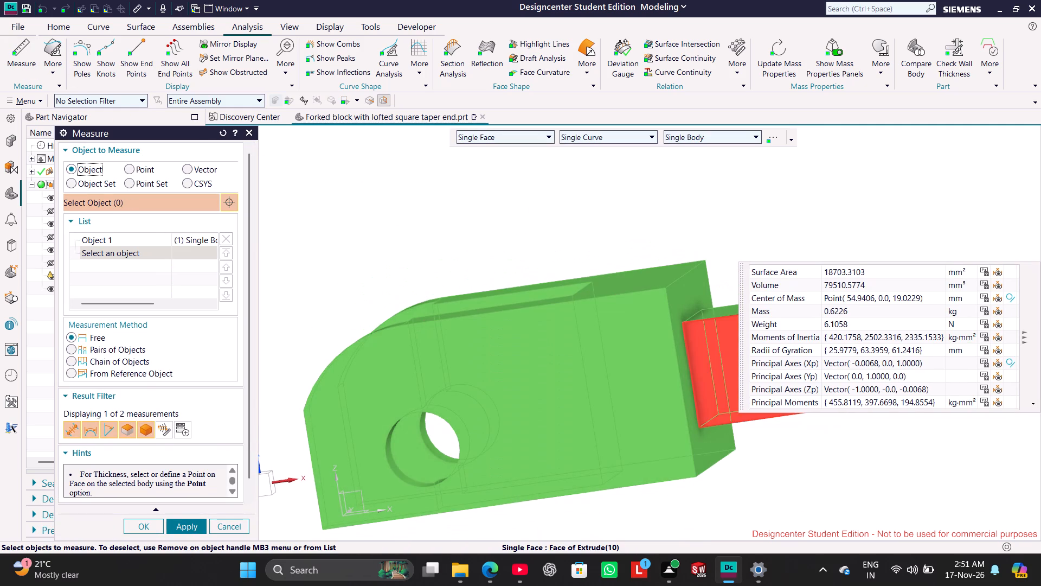
click(722, 341)
click(733, 351)
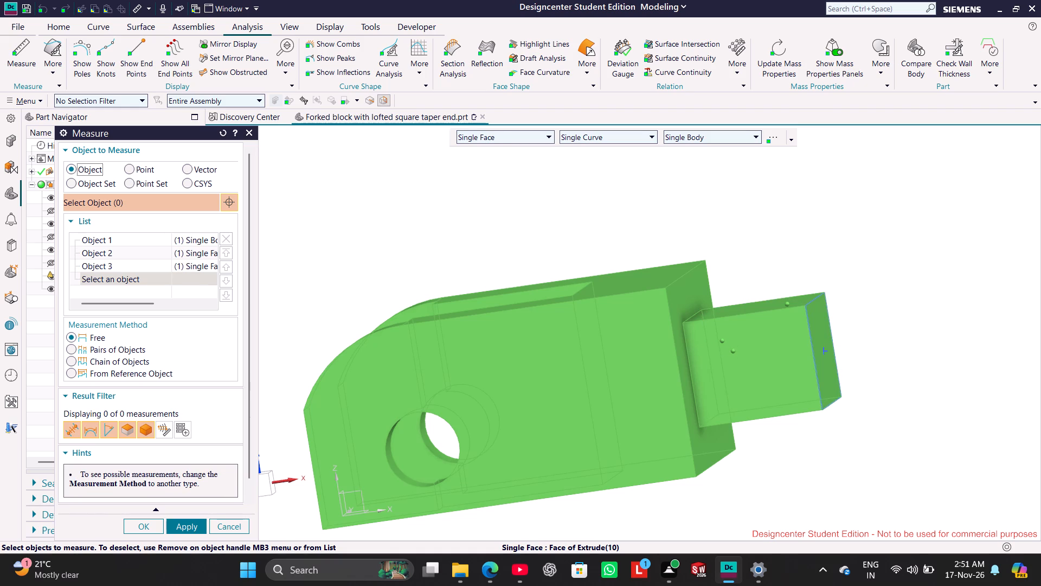
click(689, 354)
click(812, 352)
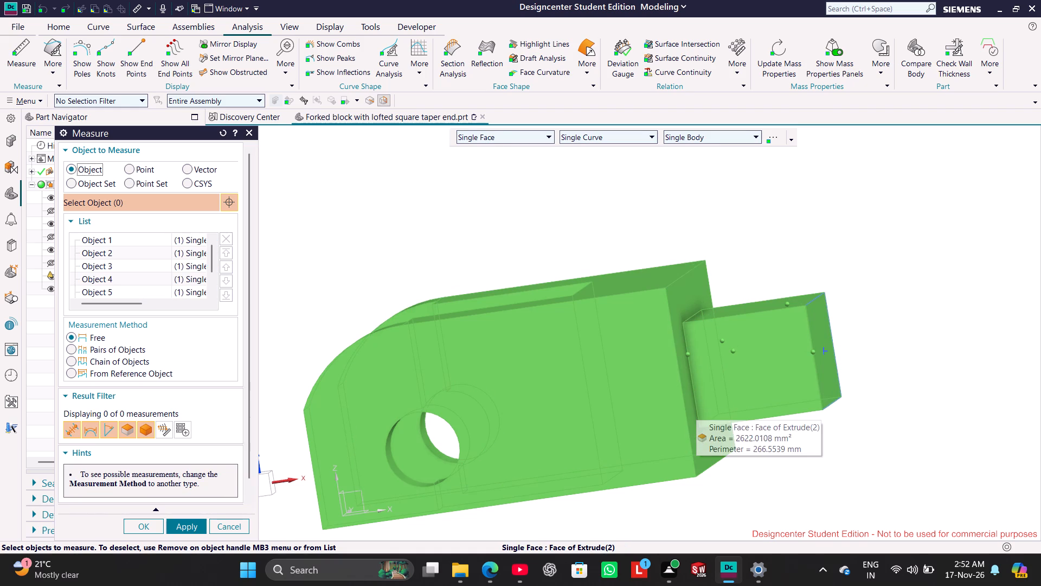
click(772, 375)
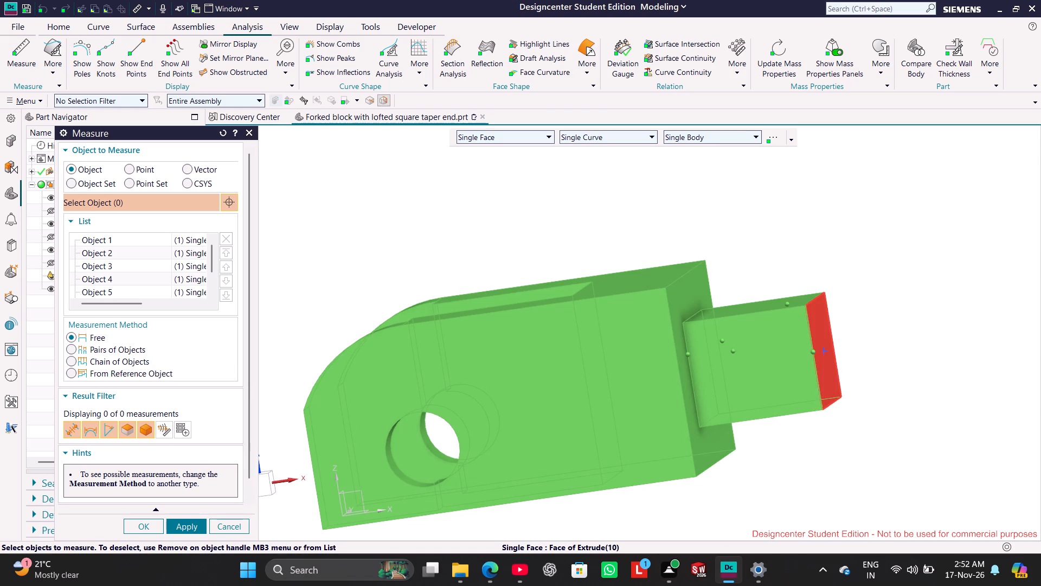
click(776, 417)
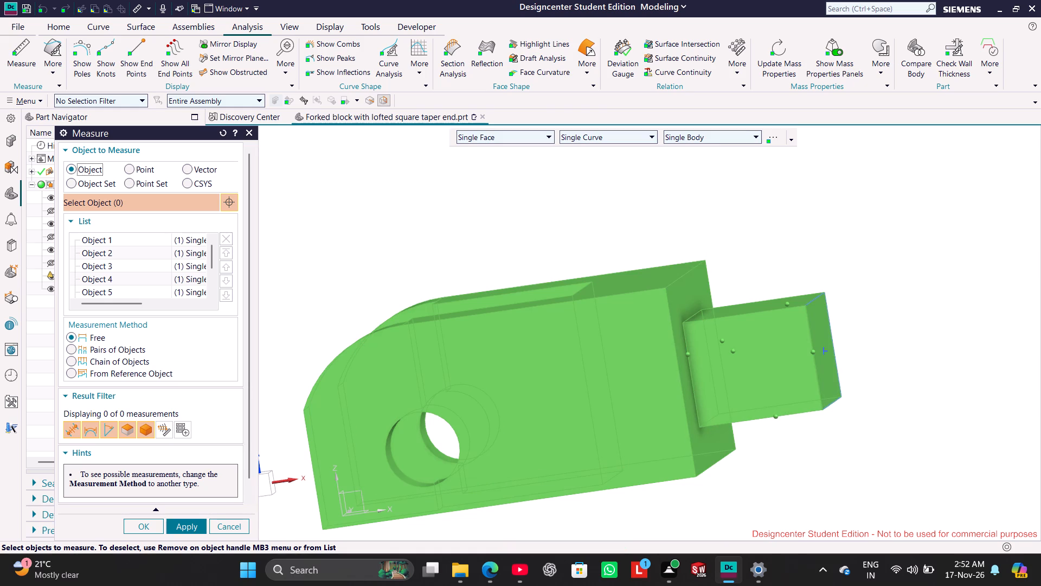
click(247, 131)
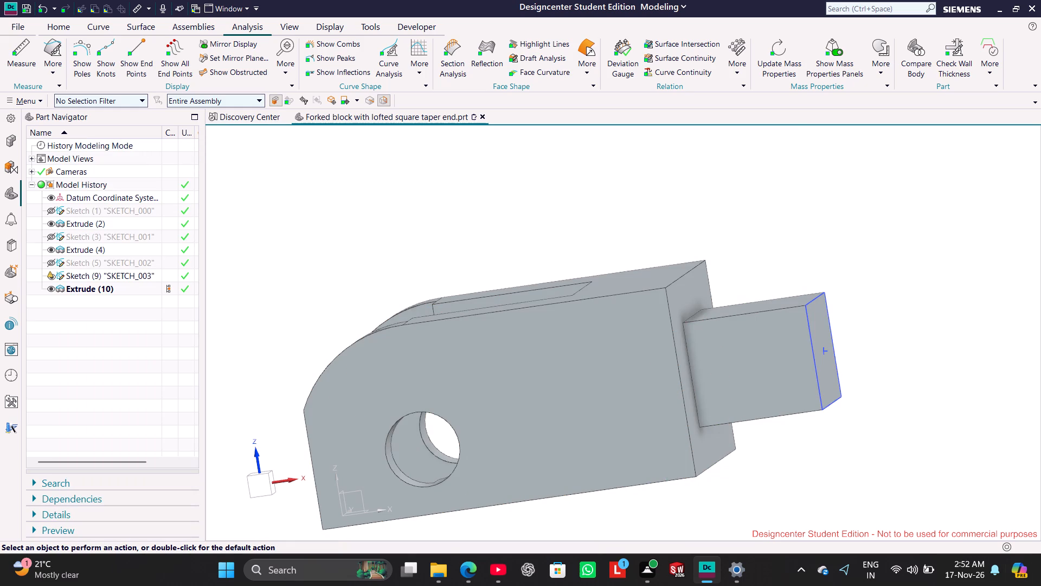
Start a sketch on the square extension's front side face and include the face's upper edge in it.
click(74, 29)
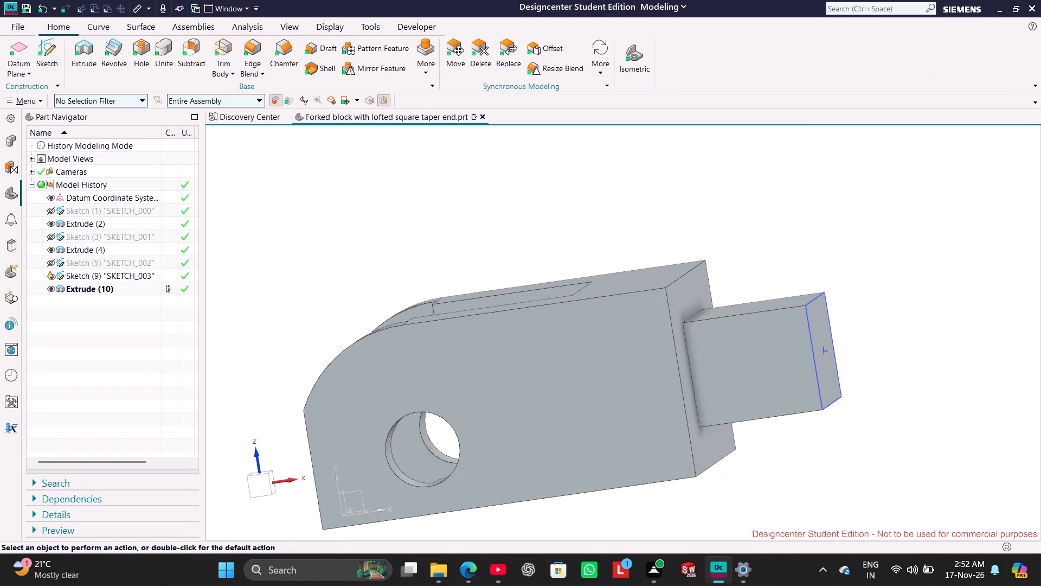
click(50, 60)
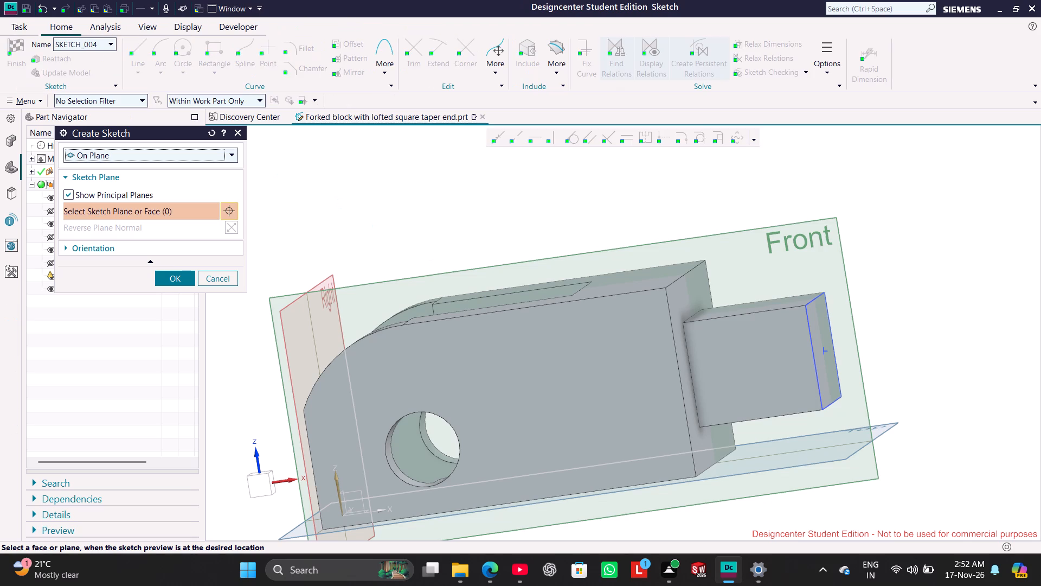
click(761, 342)
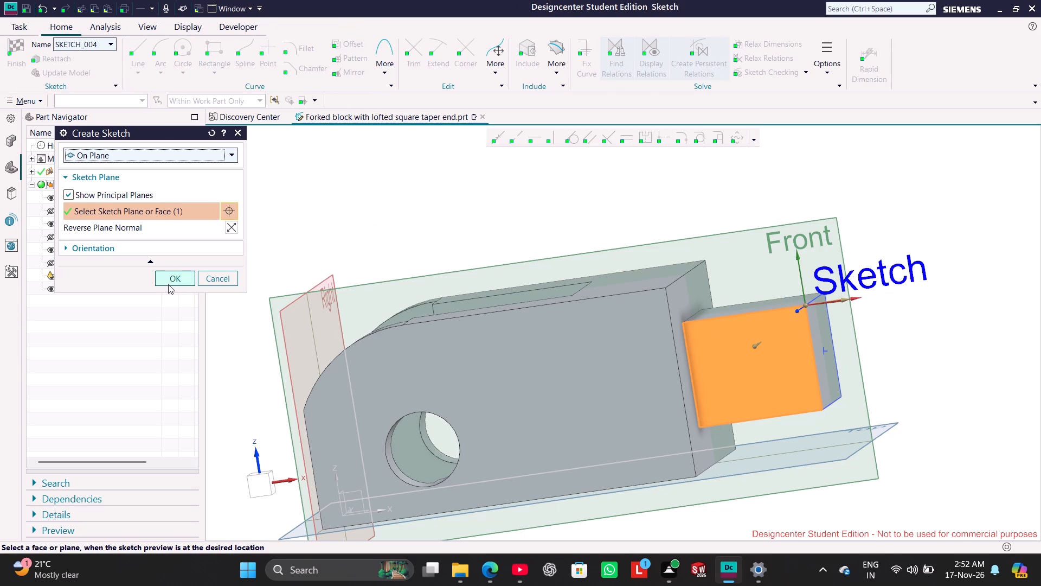
click(168, 284)
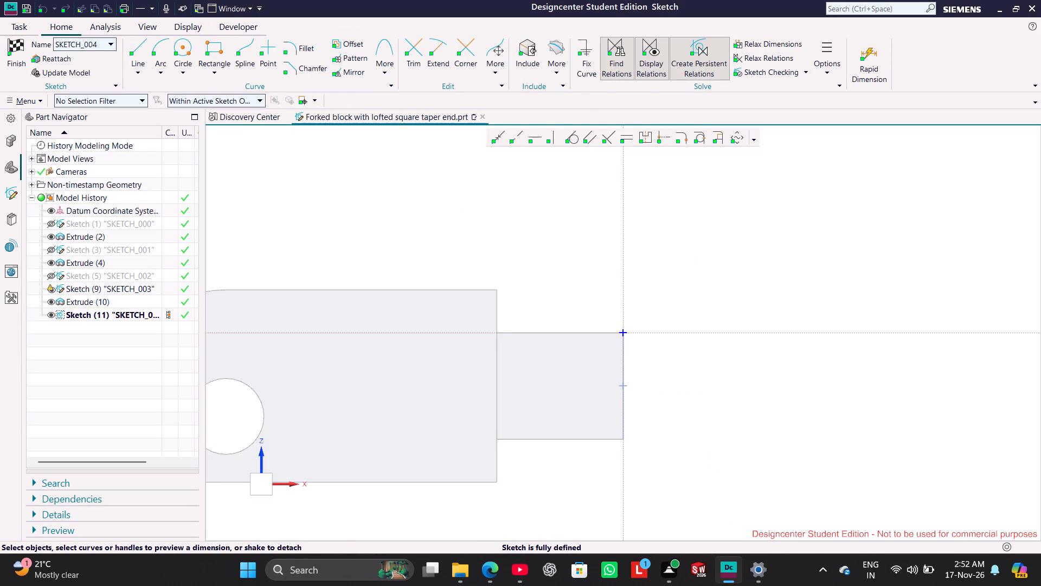
click(522, 53)
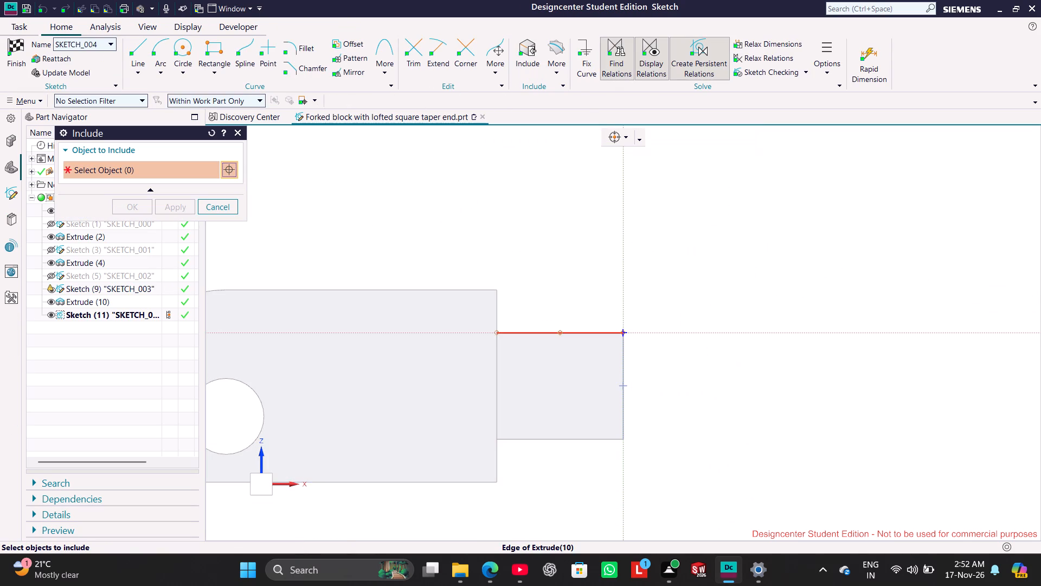
click(549, 329)
click(183, 209)
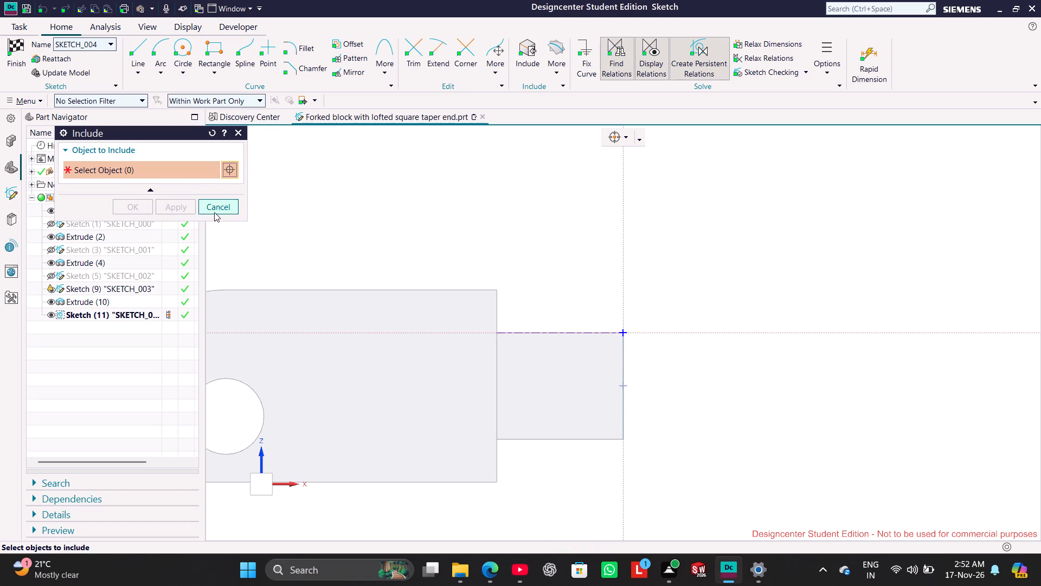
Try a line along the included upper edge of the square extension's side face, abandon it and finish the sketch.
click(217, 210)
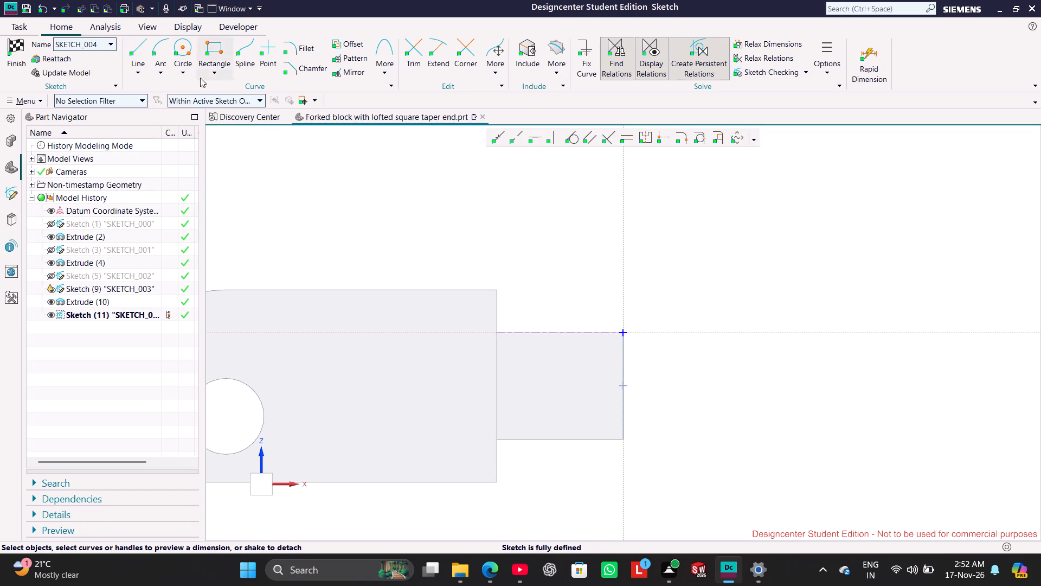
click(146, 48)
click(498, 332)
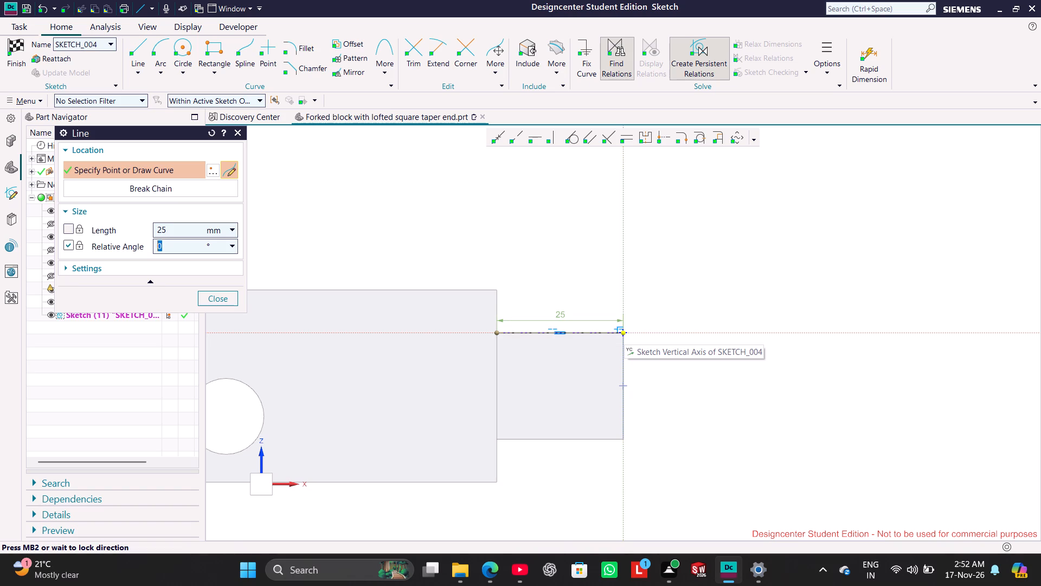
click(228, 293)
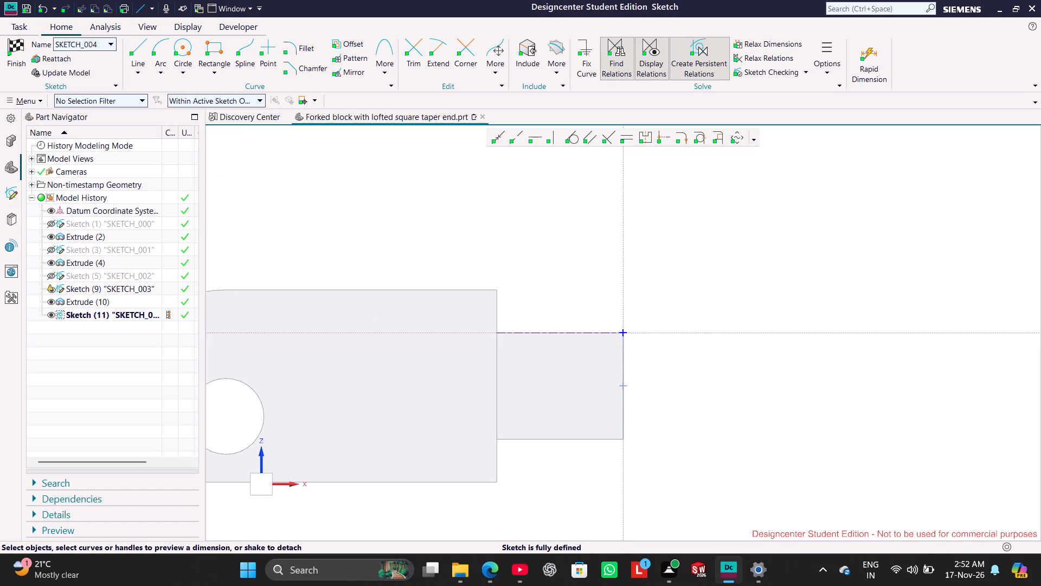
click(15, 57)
Delete Sketch (11) on the extension's side face and the square's Extrude (10), keeping the offset square sketch.
right_click(138, 300)
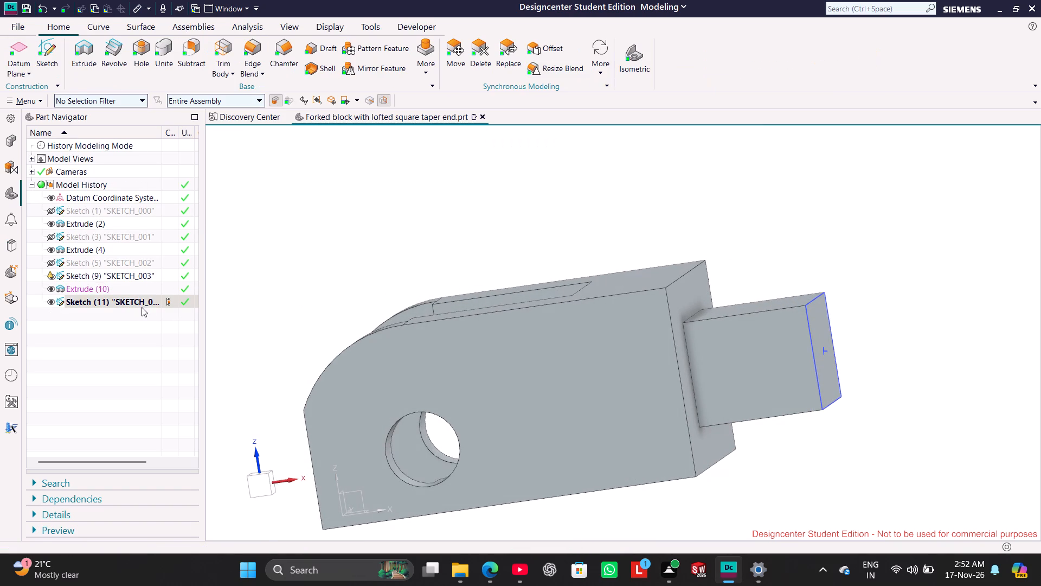
click(175, 219)
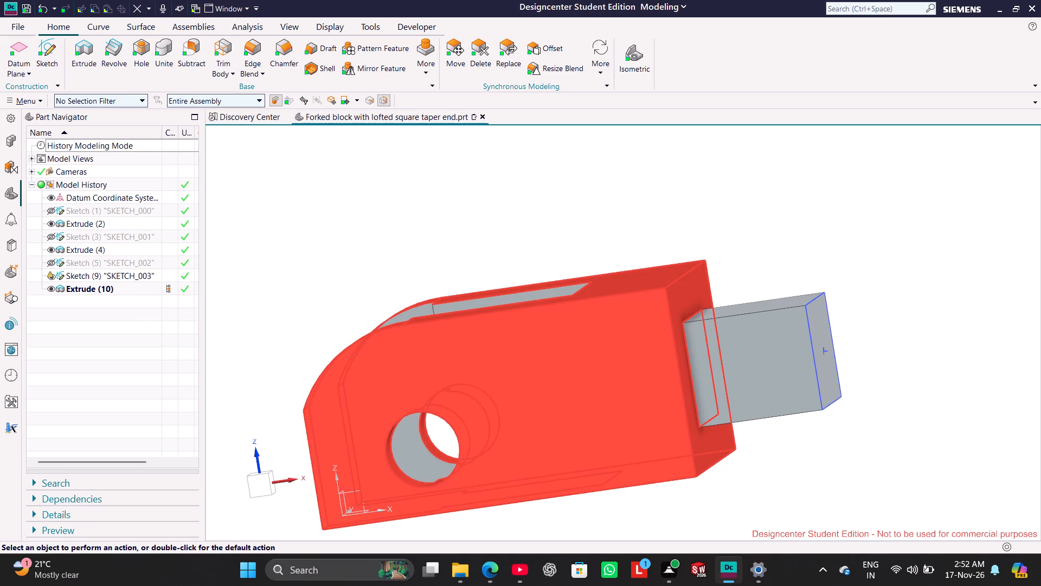
middle_drag(924, 353, 884, 380)
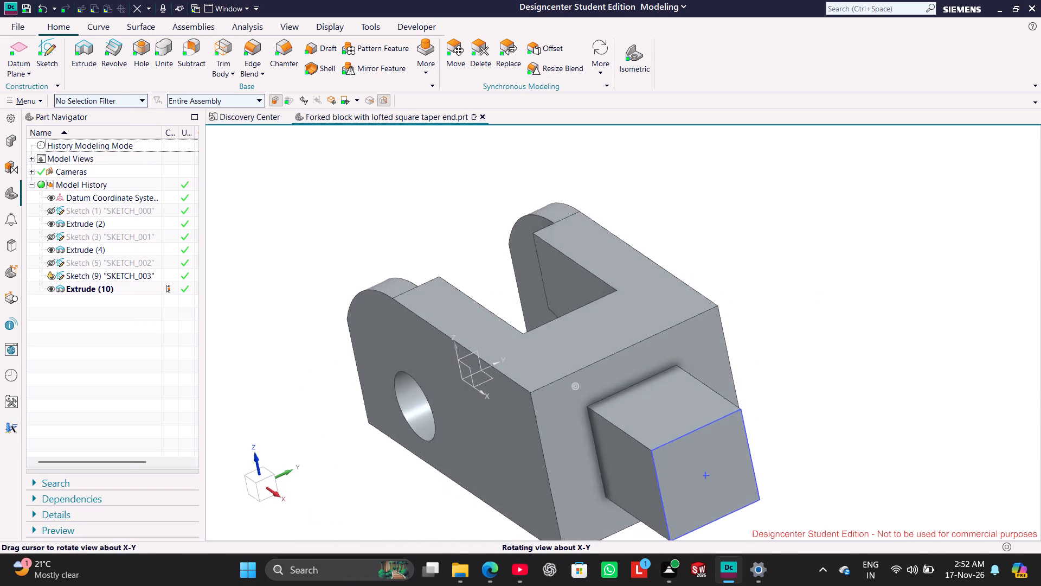
middle_drag(884, 380, 886, 357)
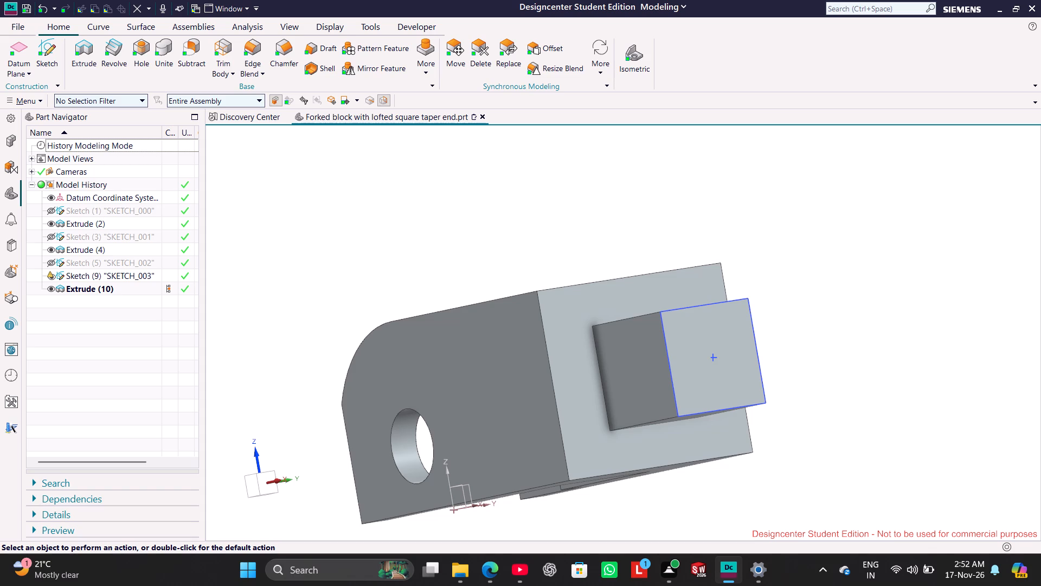
right_click(118, 290)
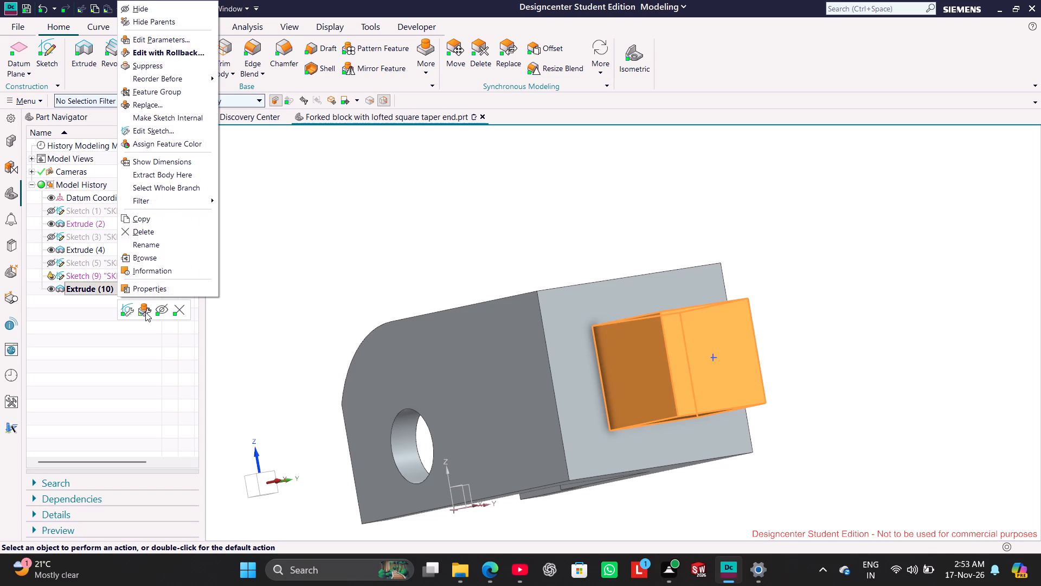
click(160, 232)
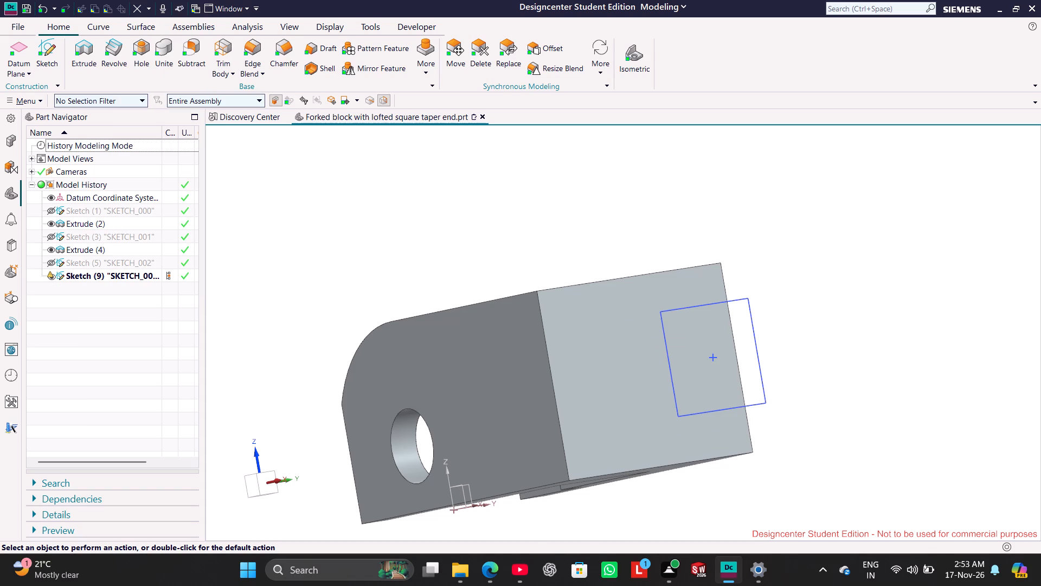
Show the hidden Sketch (5) on the block's end face.
middle_drag(426, 224, 434, 241)
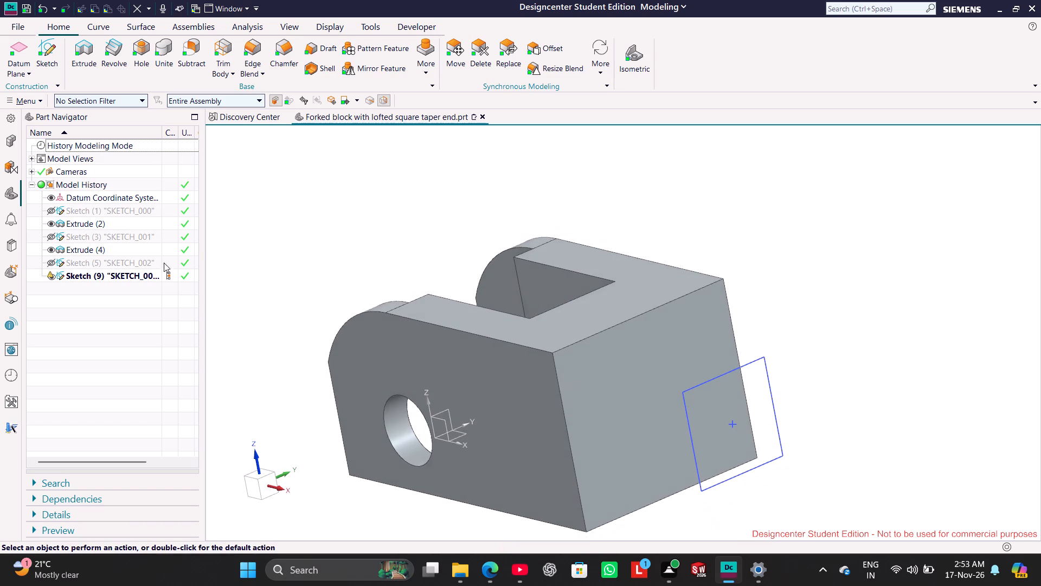
click(49, 263)
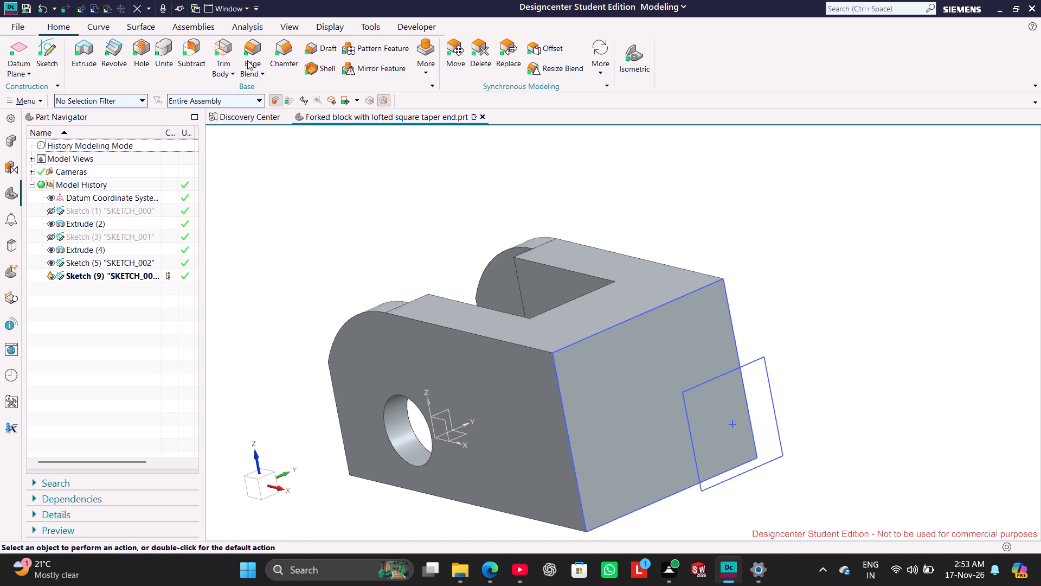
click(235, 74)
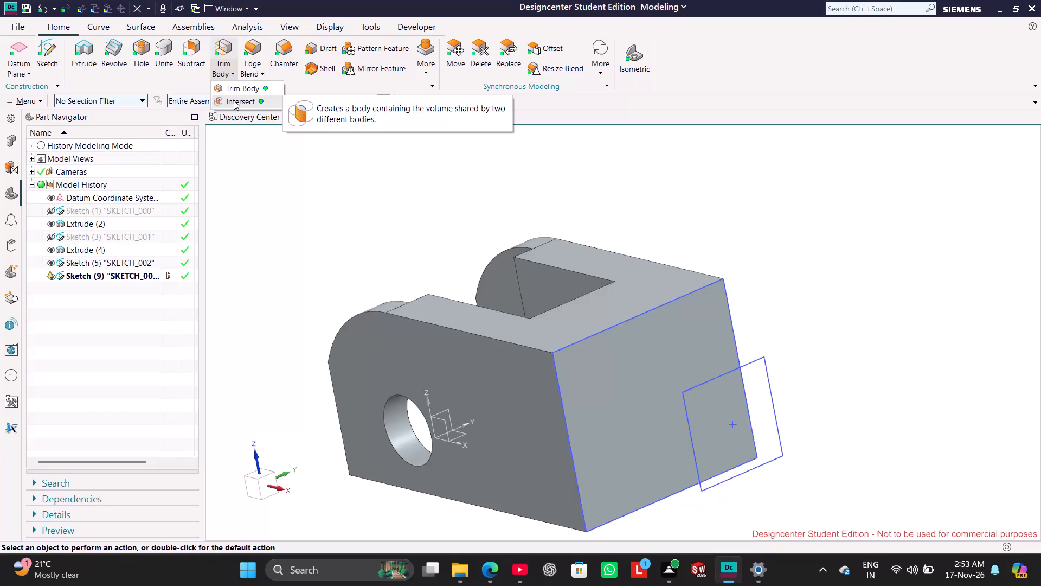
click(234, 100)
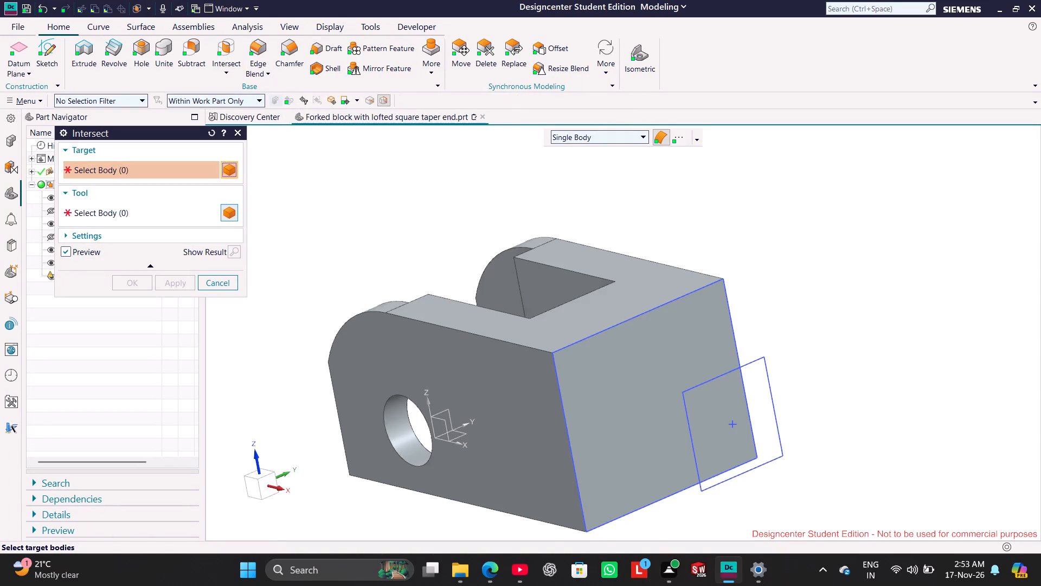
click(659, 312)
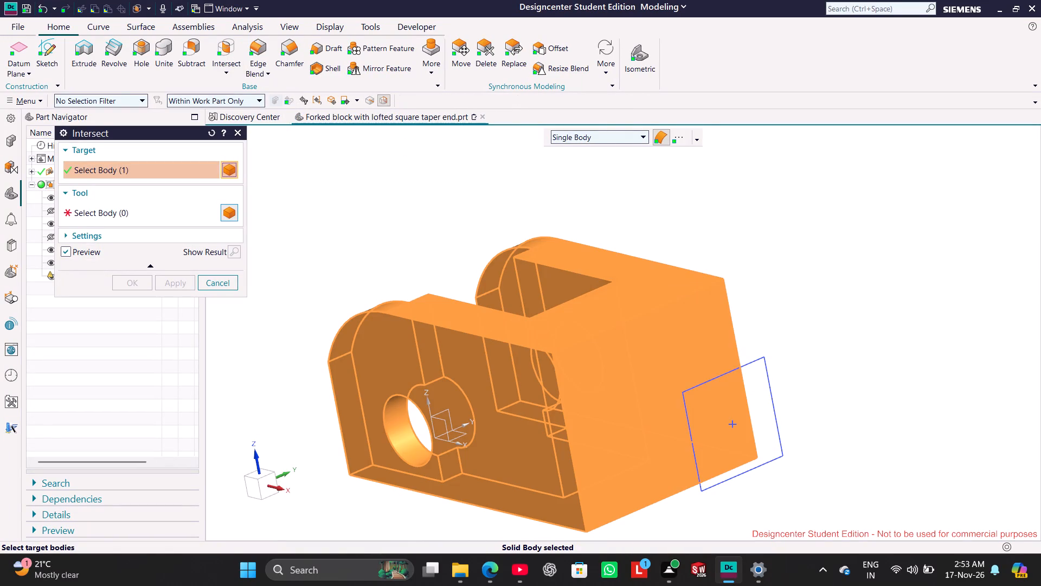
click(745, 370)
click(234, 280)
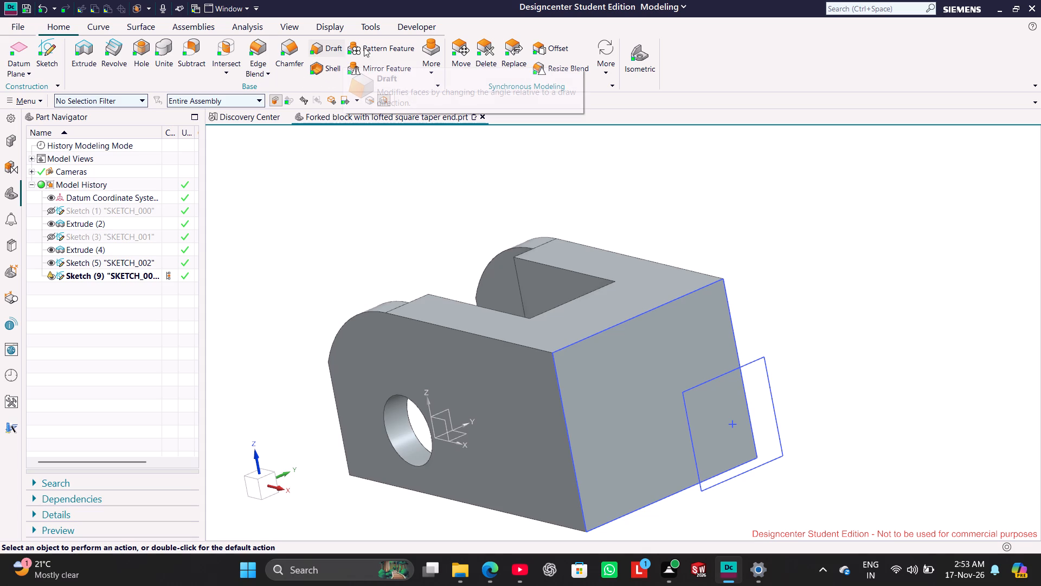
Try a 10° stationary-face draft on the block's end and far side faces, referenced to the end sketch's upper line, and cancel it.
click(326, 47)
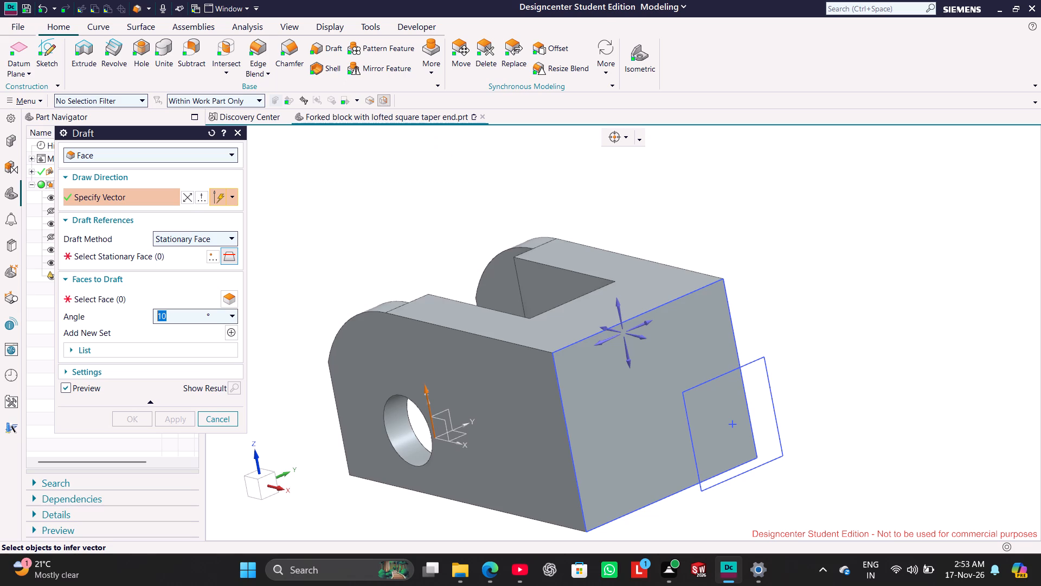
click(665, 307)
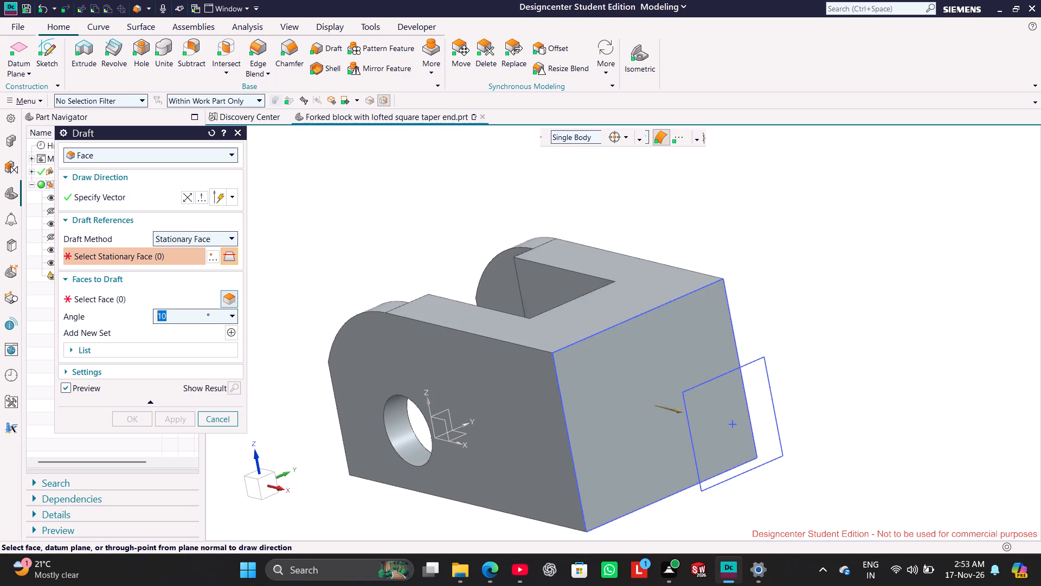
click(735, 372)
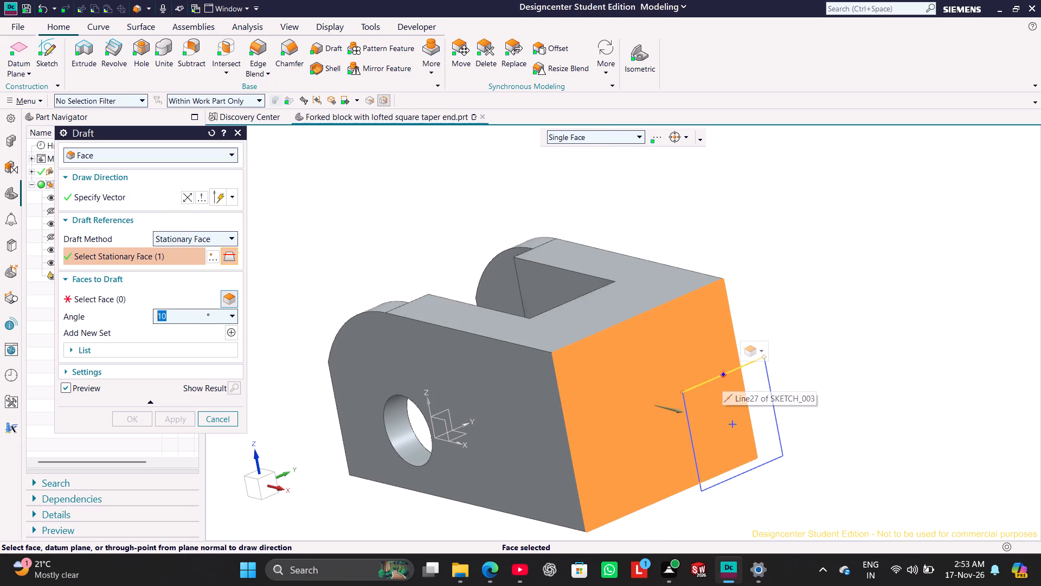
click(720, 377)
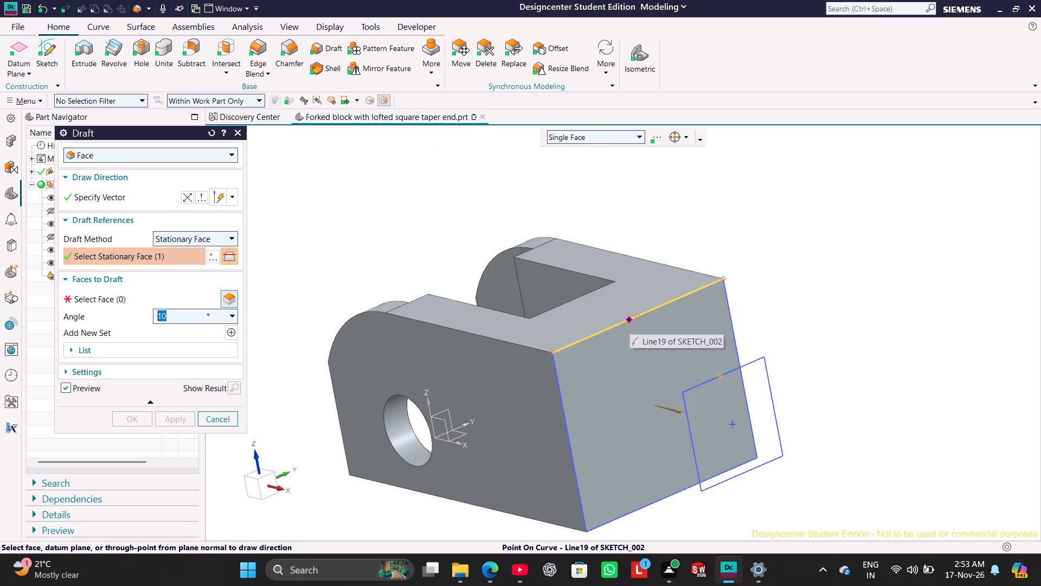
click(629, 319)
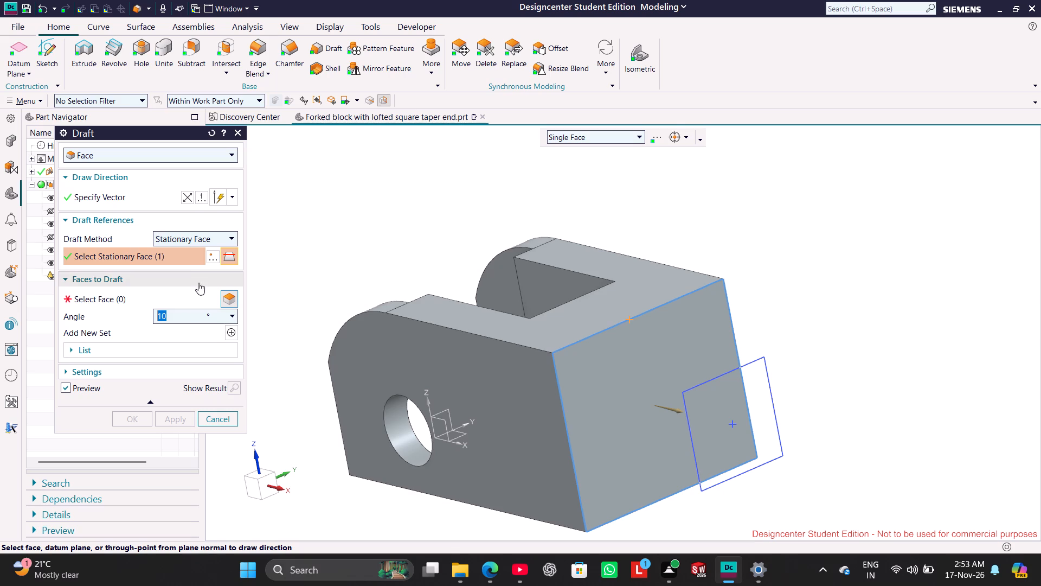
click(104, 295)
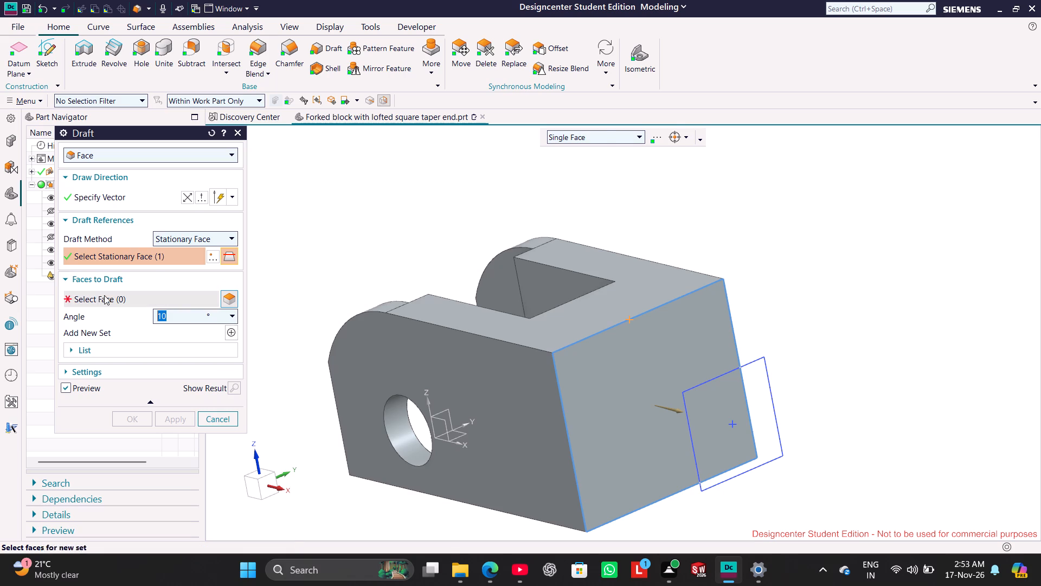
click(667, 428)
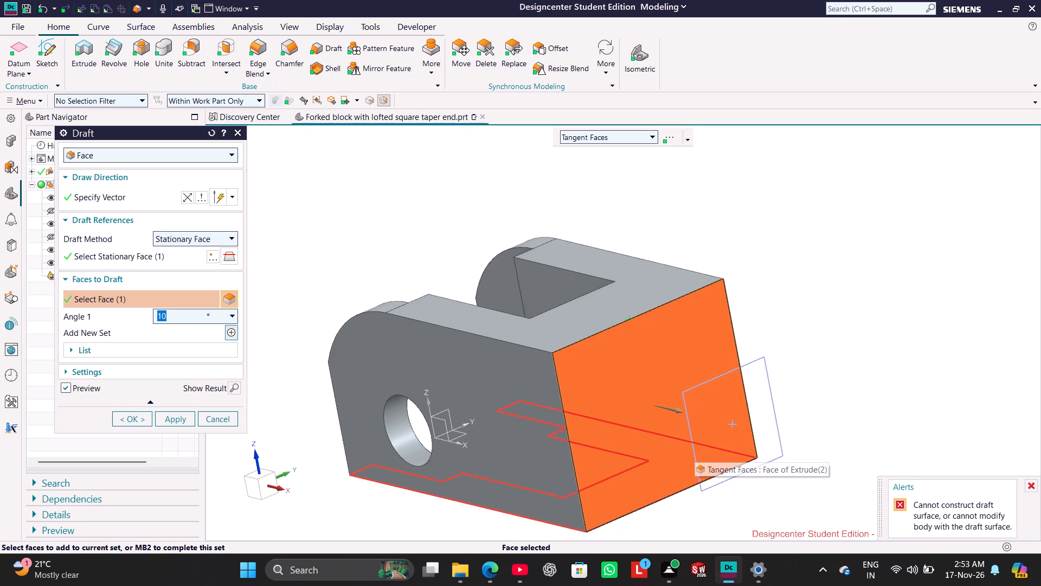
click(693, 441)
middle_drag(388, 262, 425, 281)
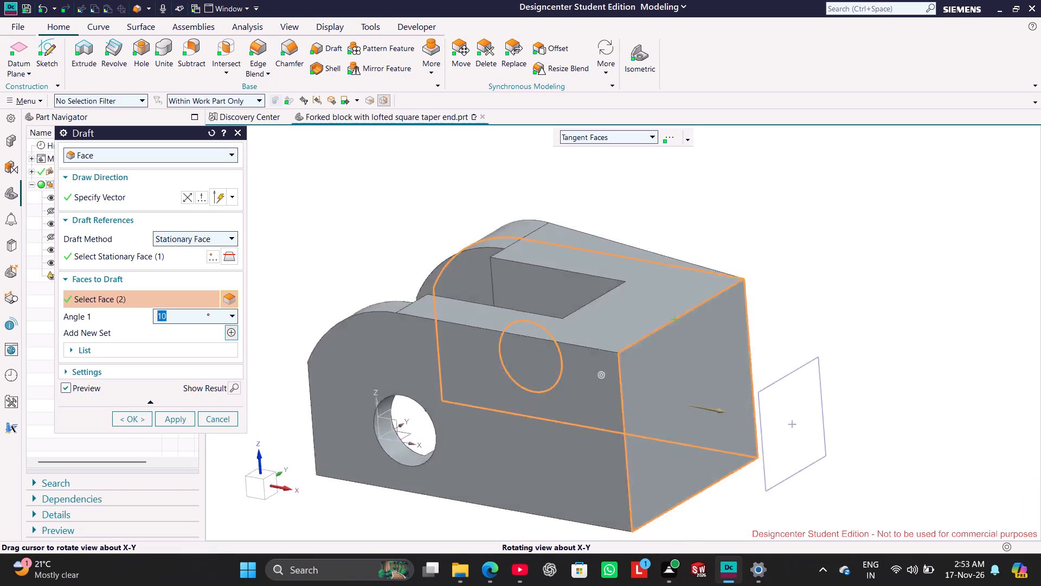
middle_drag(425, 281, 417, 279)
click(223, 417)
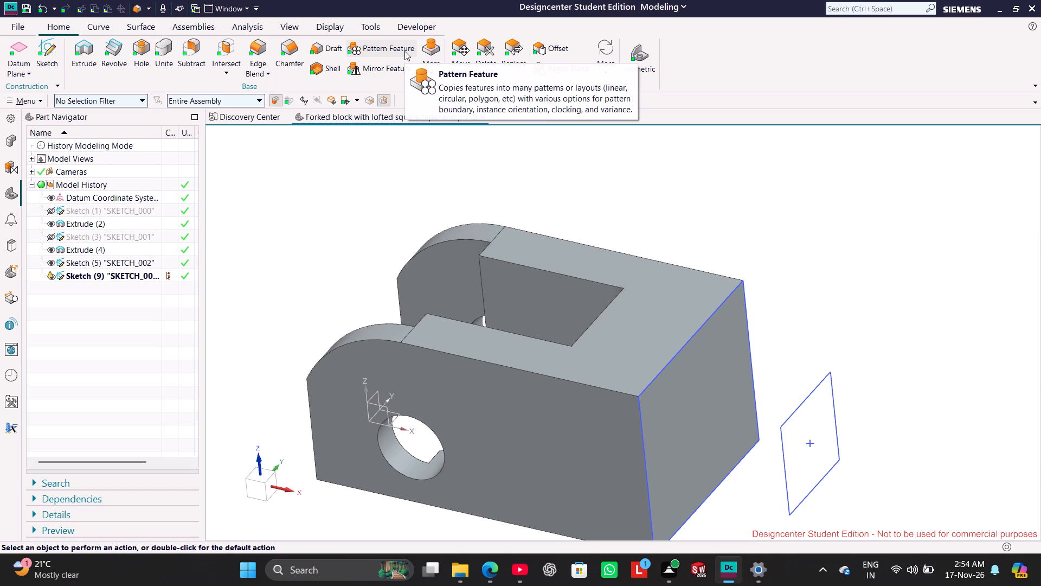
Look through the additional modelling feature commands.
click(434, 75)
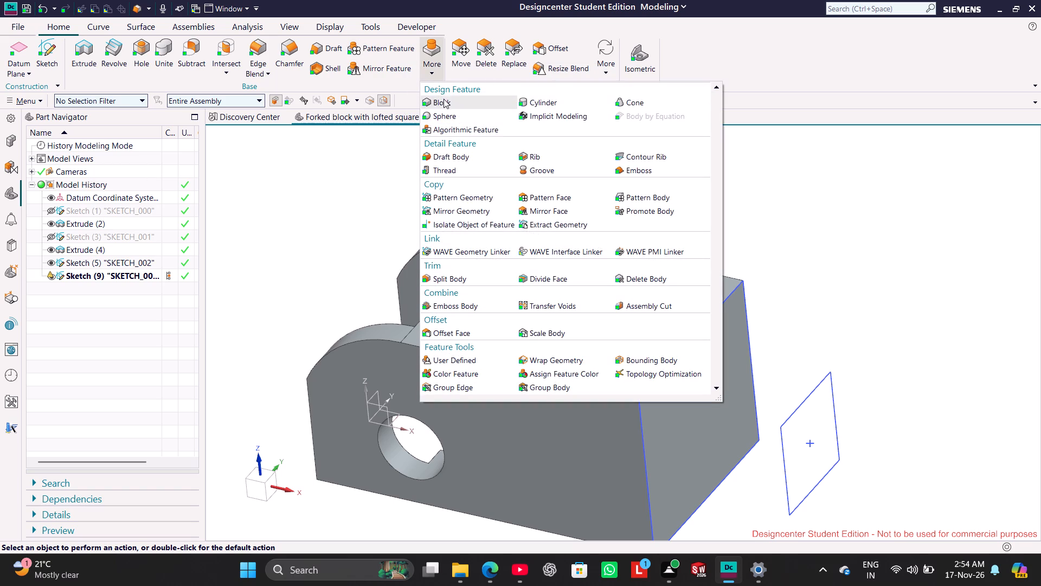
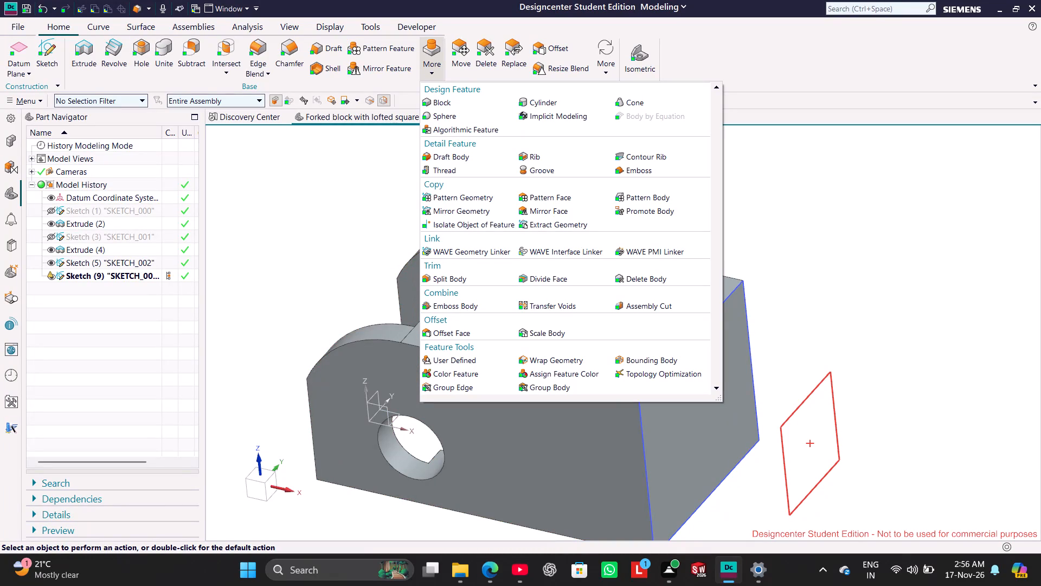
Search the commands for "loft" and clear the search.
click(870, 4)
text(loft)
click(802, 63)
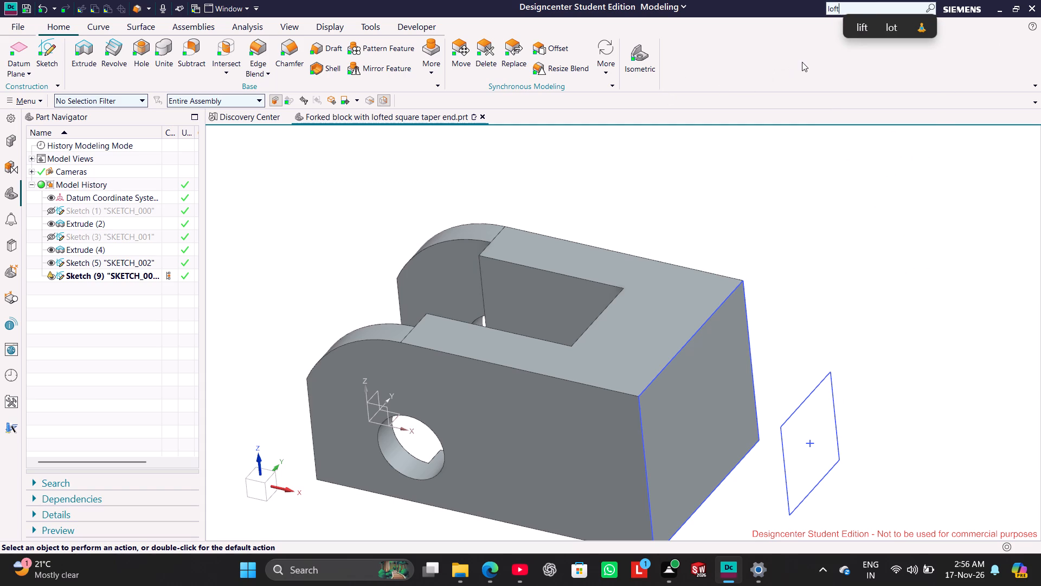
click(884, 8)
key(BackSpace)
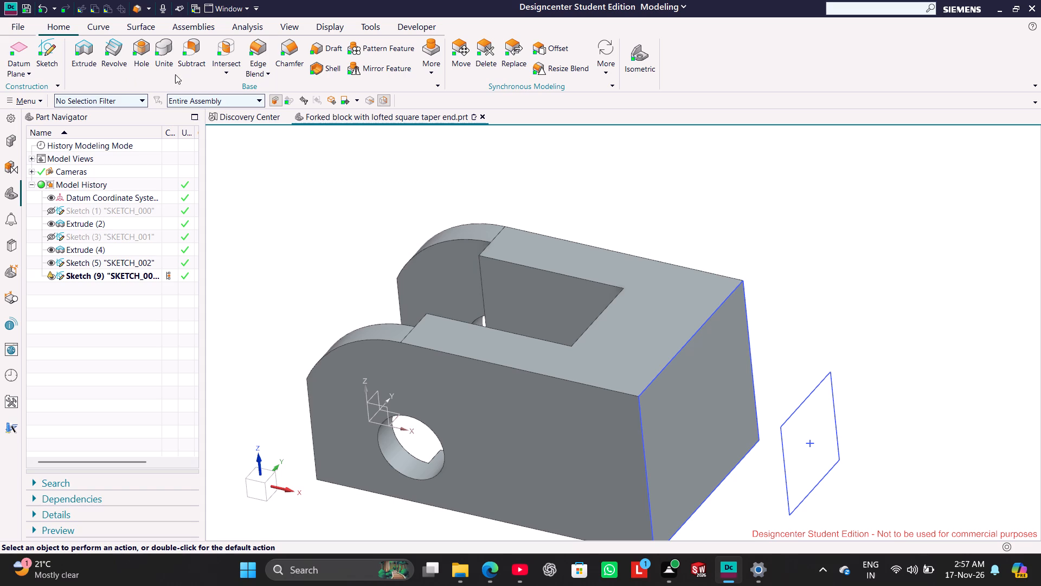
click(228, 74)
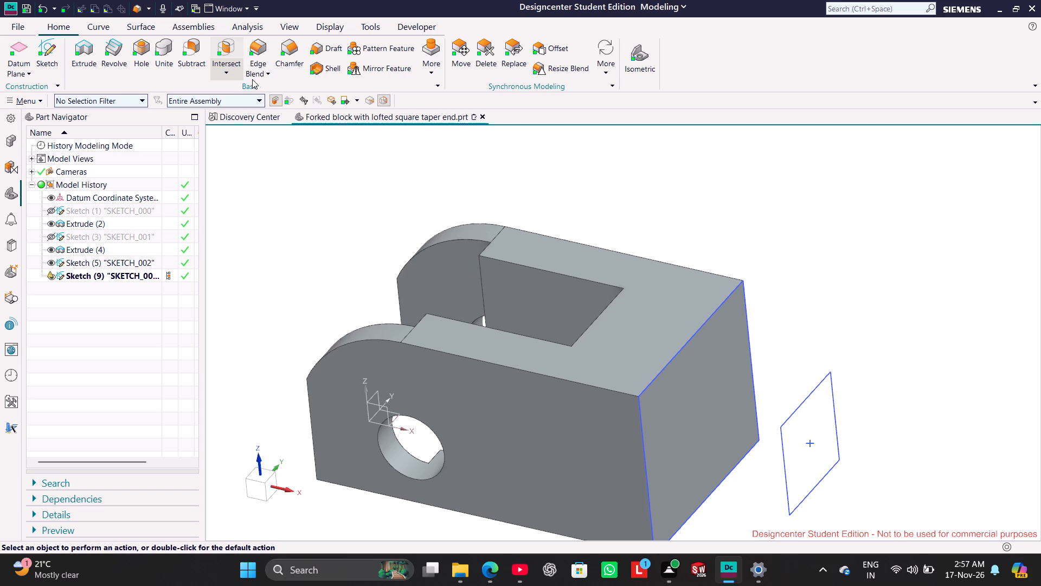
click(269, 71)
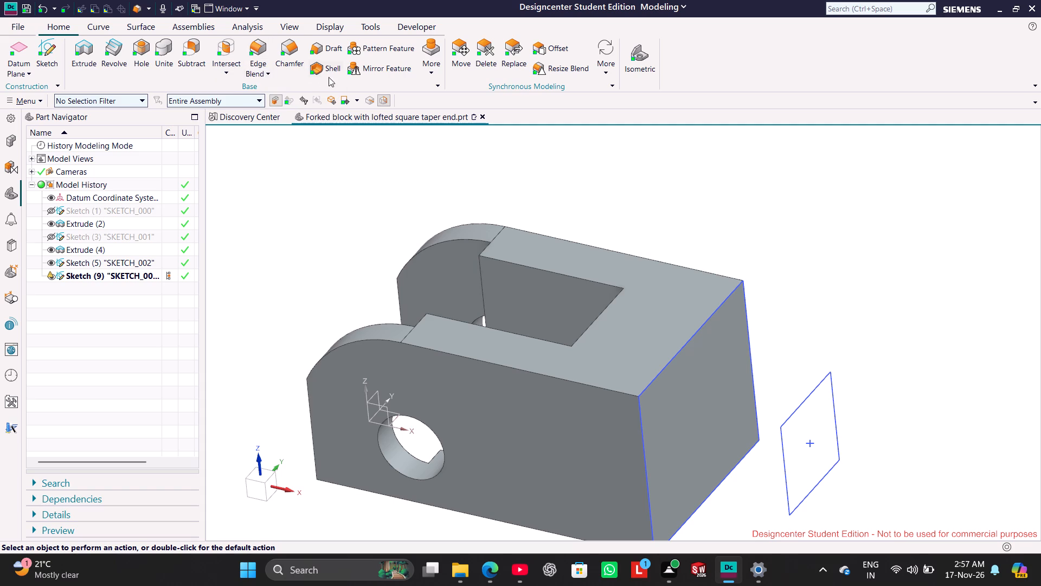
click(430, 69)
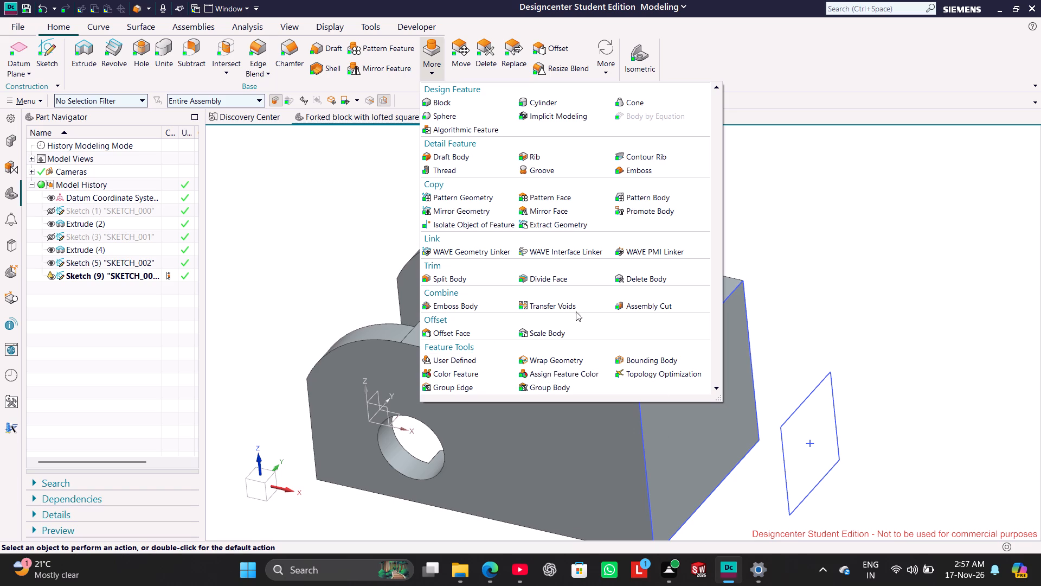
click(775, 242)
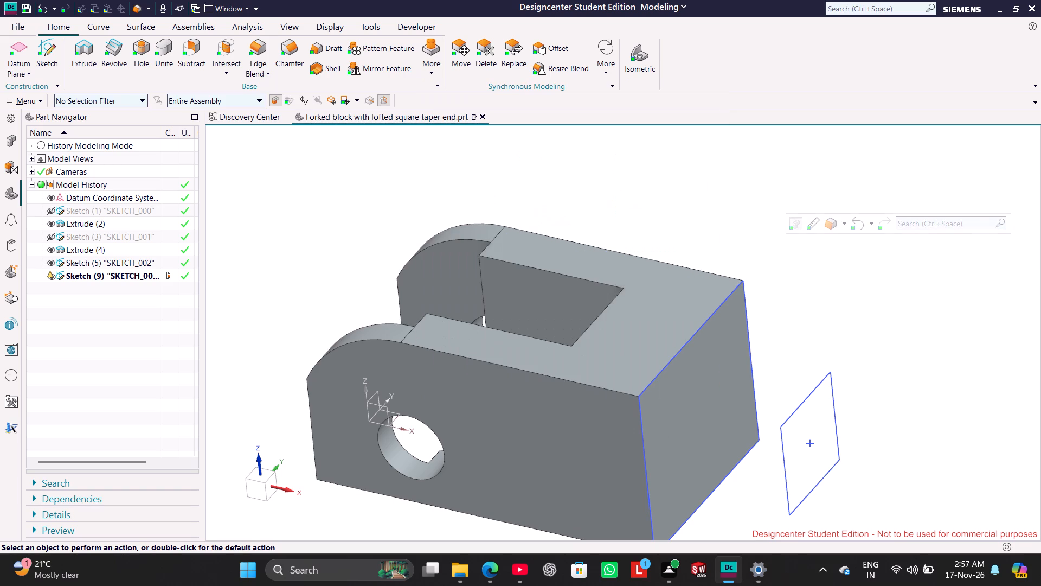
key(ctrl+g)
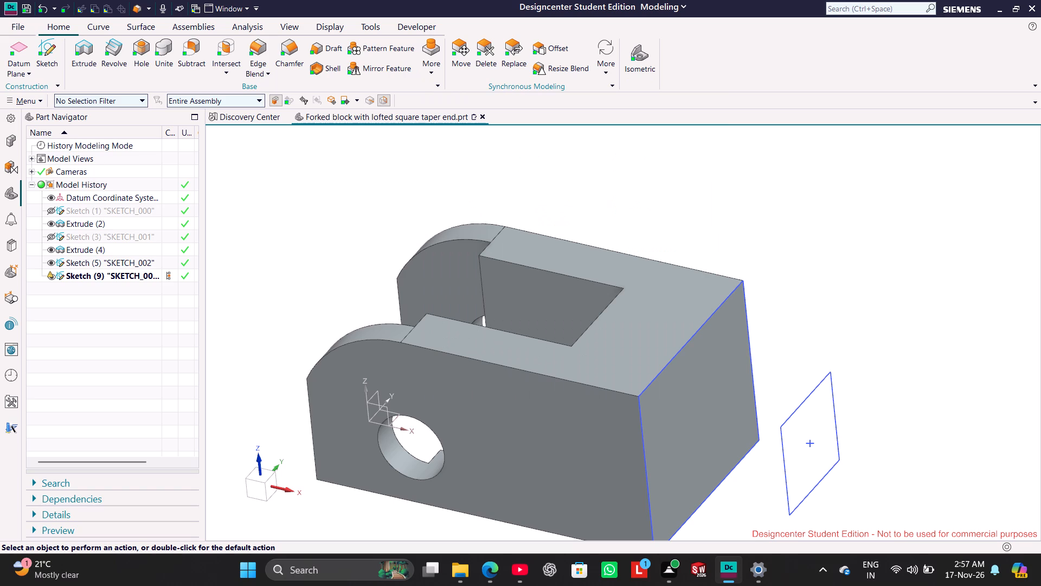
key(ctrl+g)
Search the commands for "curve", look through the matching commands, and clear the search.
click(870, 8)
text(cu)
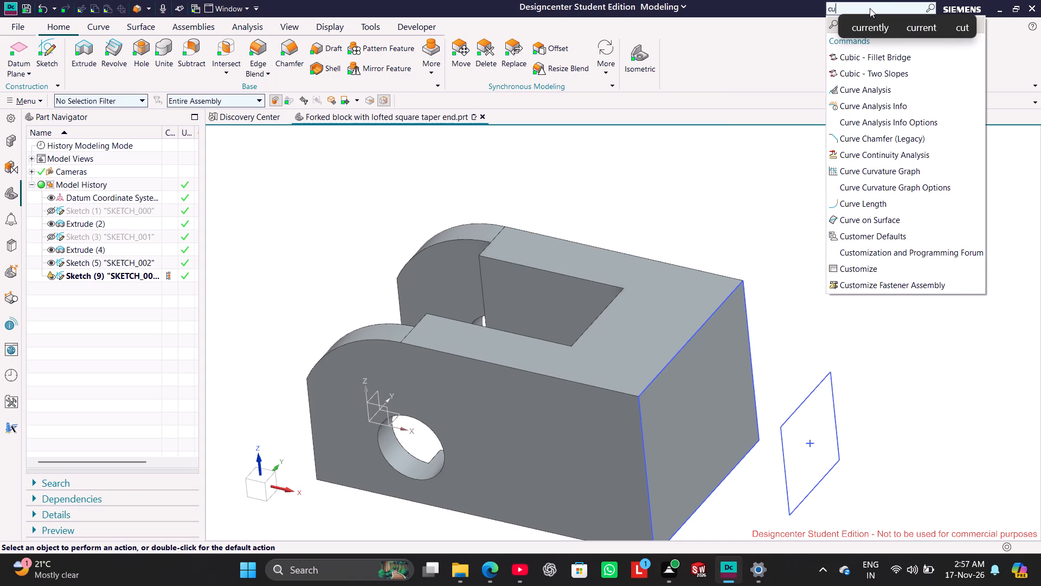
text(rver)
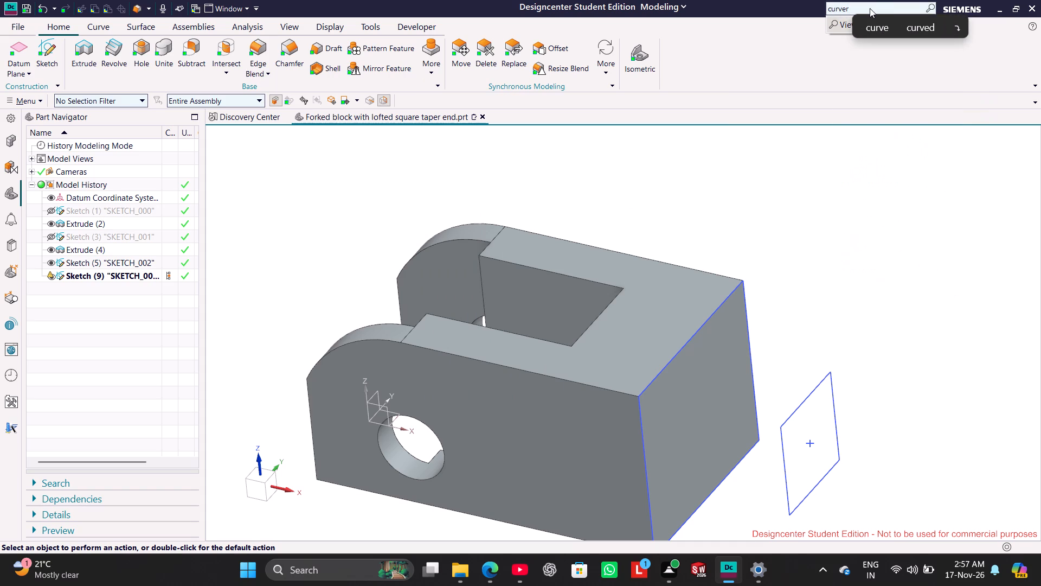
key(BackSpace)
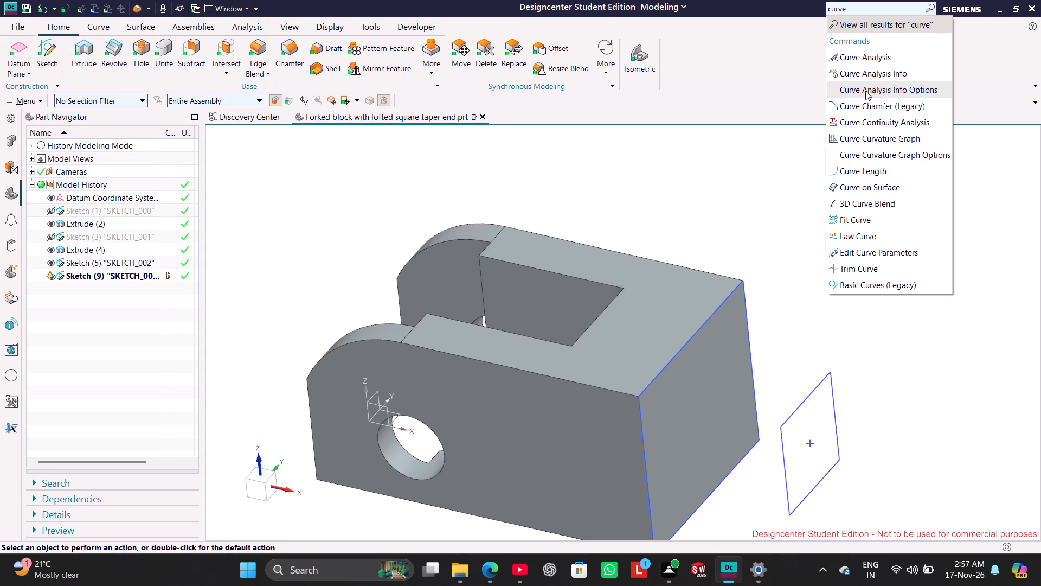
scroll(880, 72, down, 3)
scroll(883, 75, up, 1)
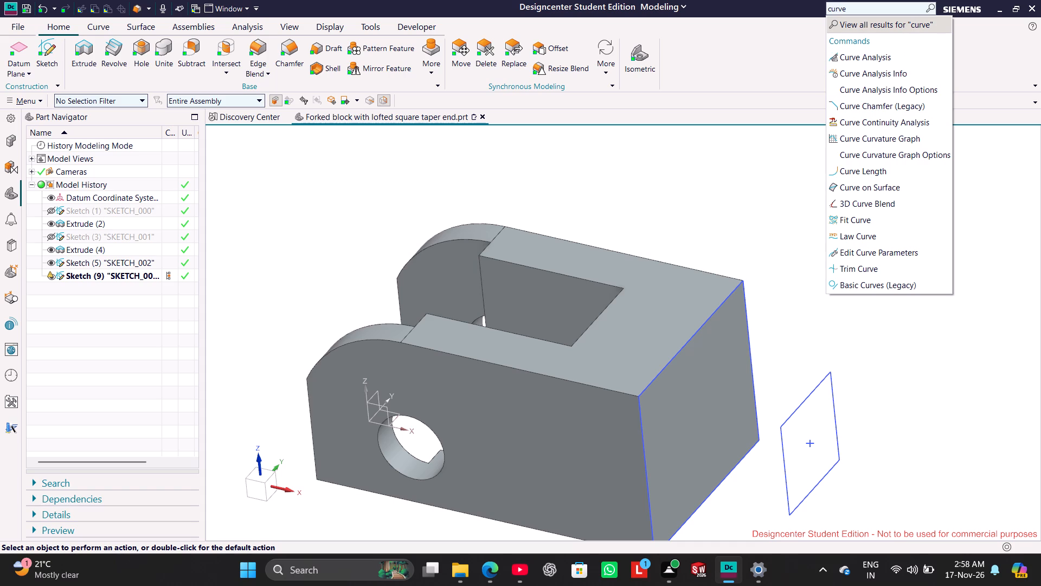
click(911, 13)
key(BackSpace)
key(BackSpace)
key(BackSpace)
key(BackSpace)
key(BackSpace)
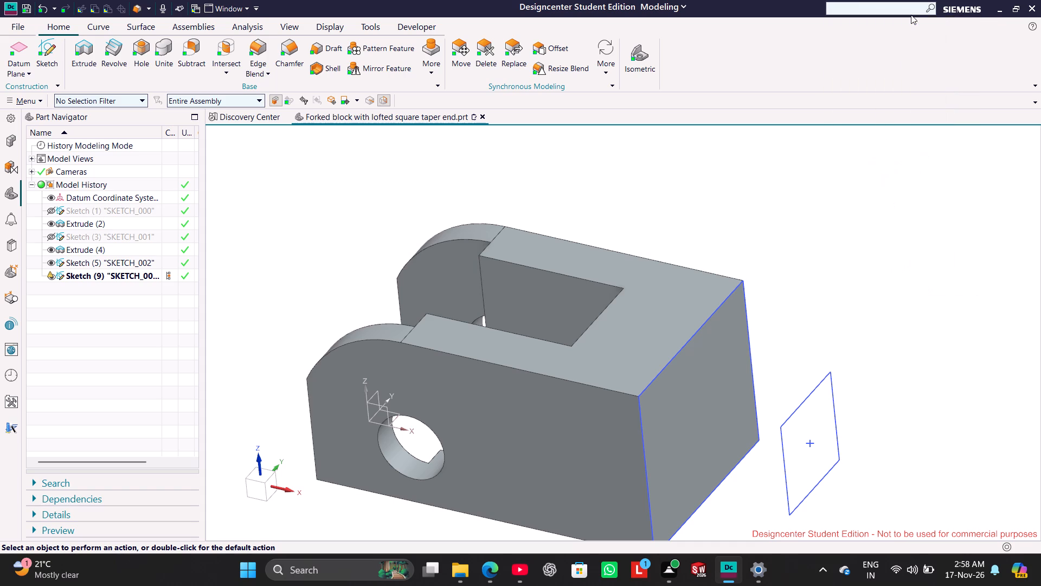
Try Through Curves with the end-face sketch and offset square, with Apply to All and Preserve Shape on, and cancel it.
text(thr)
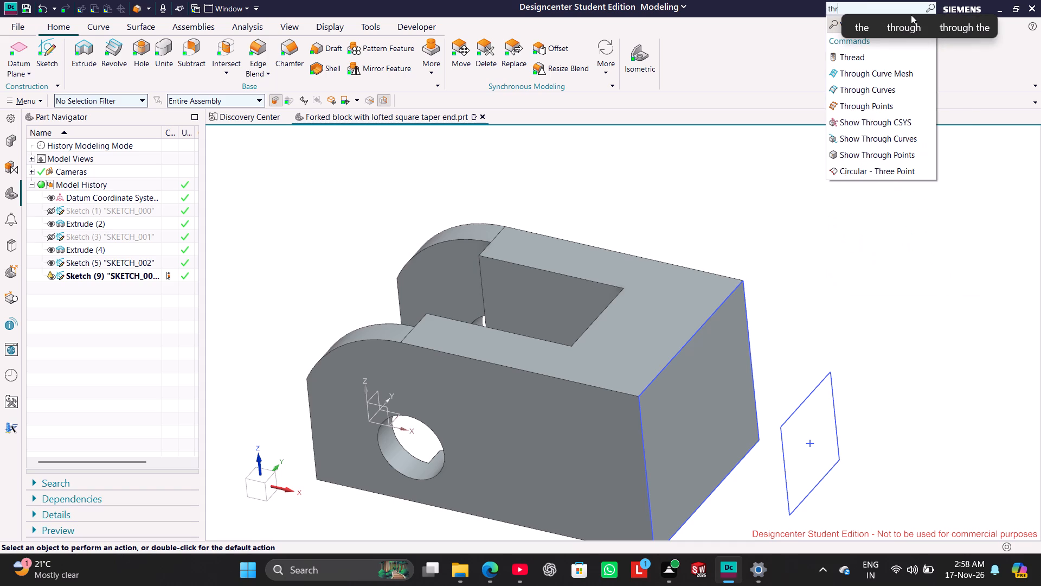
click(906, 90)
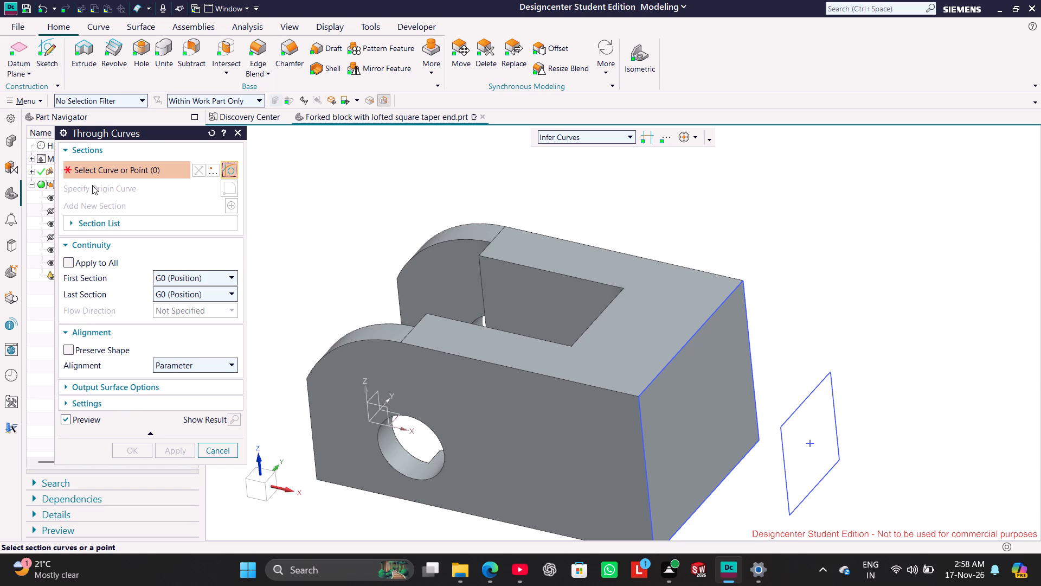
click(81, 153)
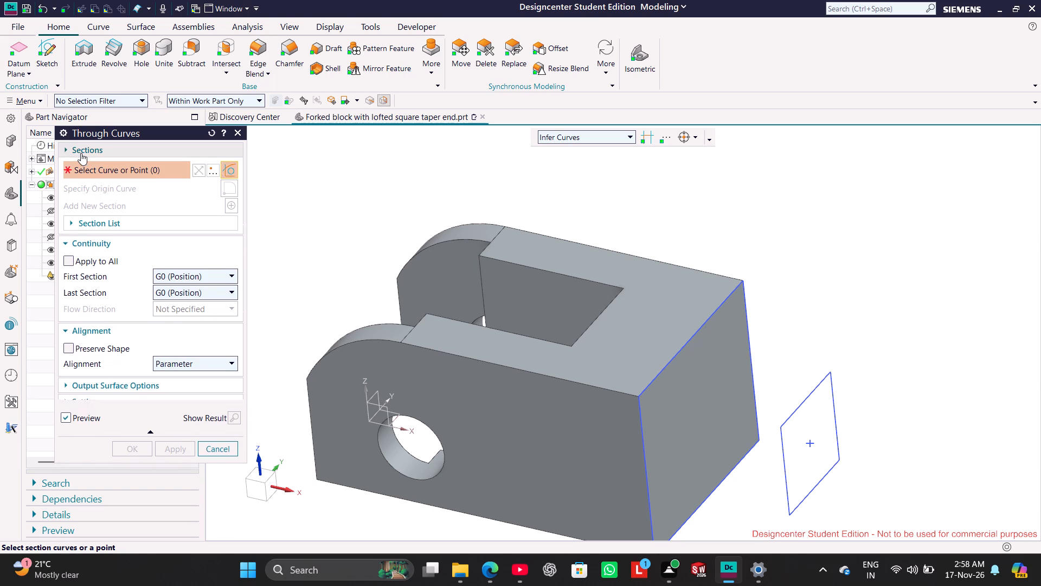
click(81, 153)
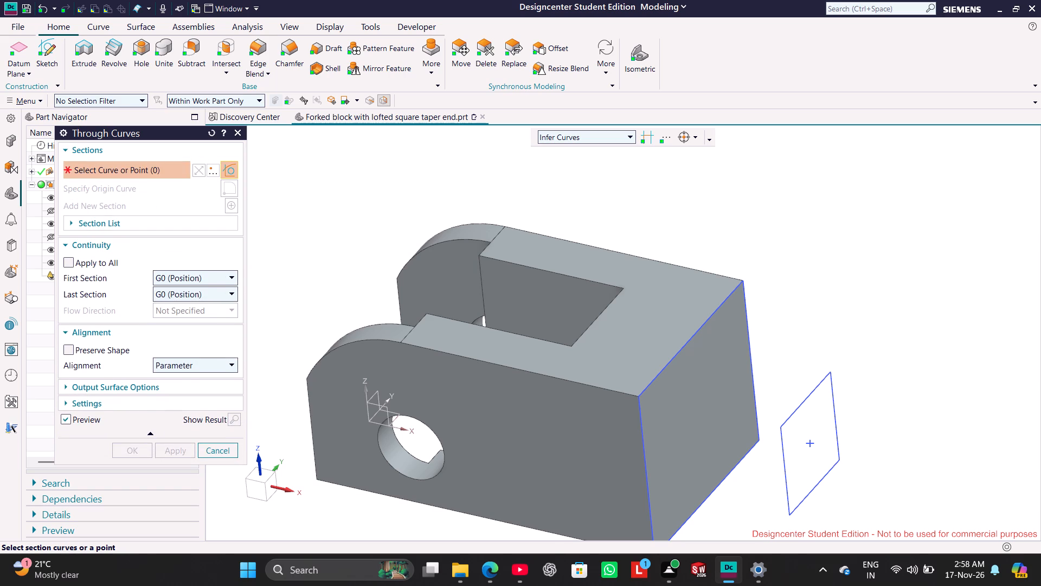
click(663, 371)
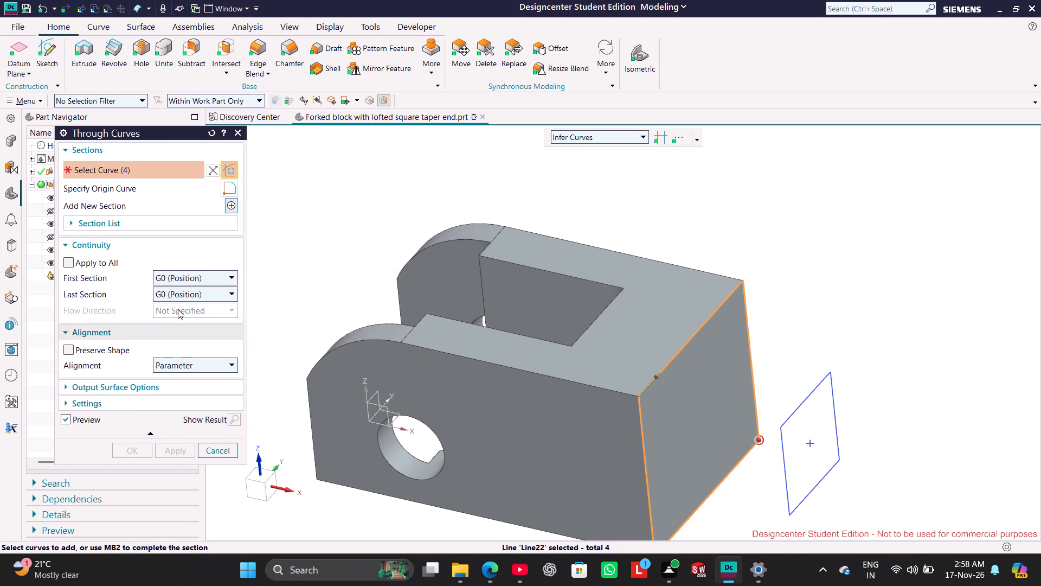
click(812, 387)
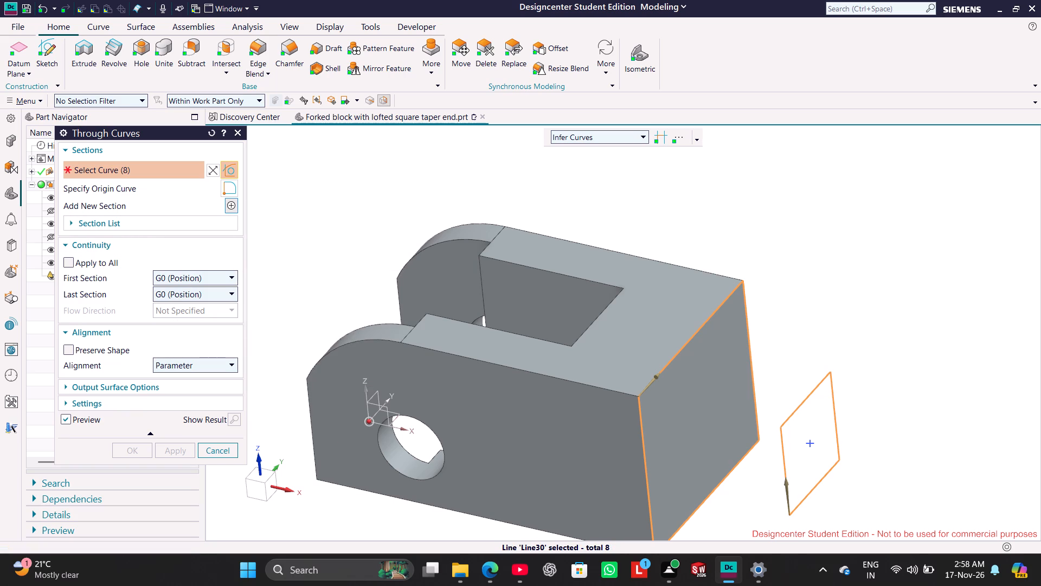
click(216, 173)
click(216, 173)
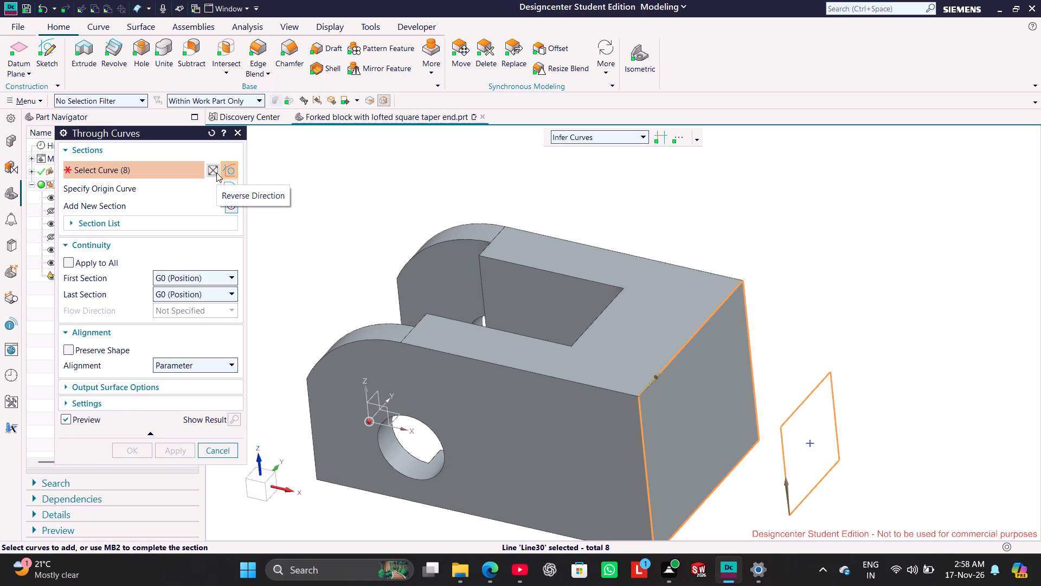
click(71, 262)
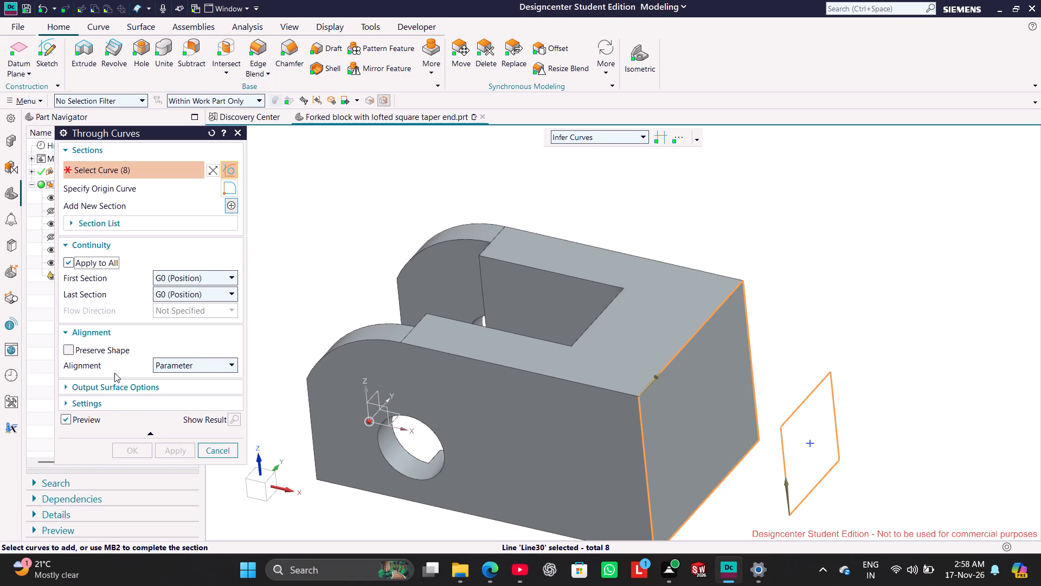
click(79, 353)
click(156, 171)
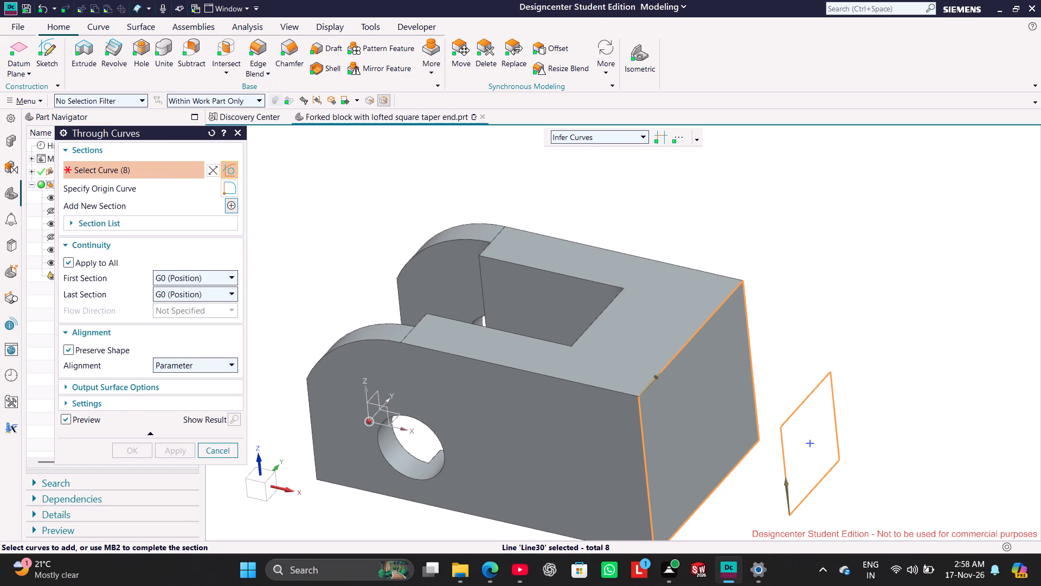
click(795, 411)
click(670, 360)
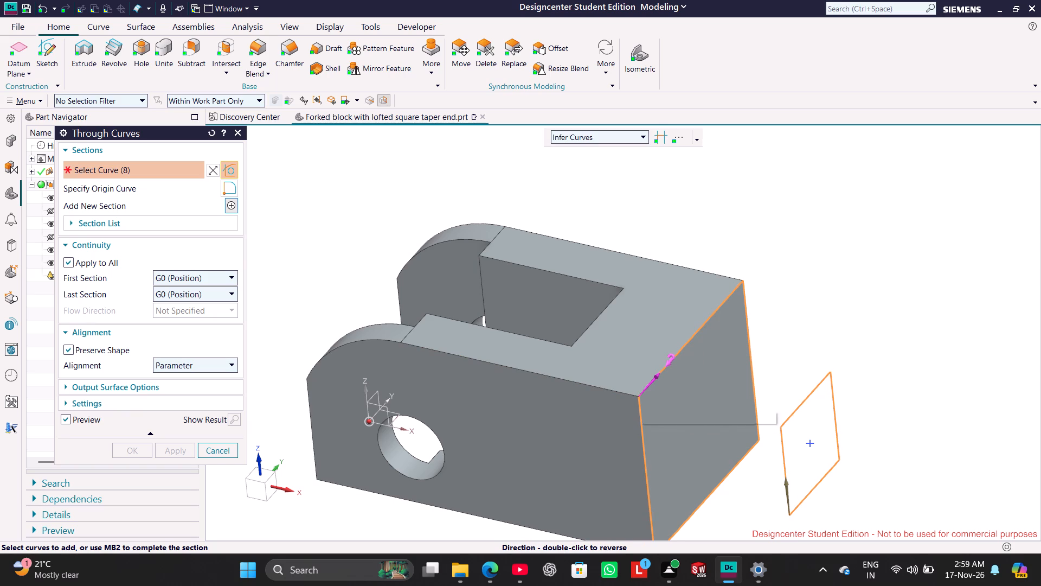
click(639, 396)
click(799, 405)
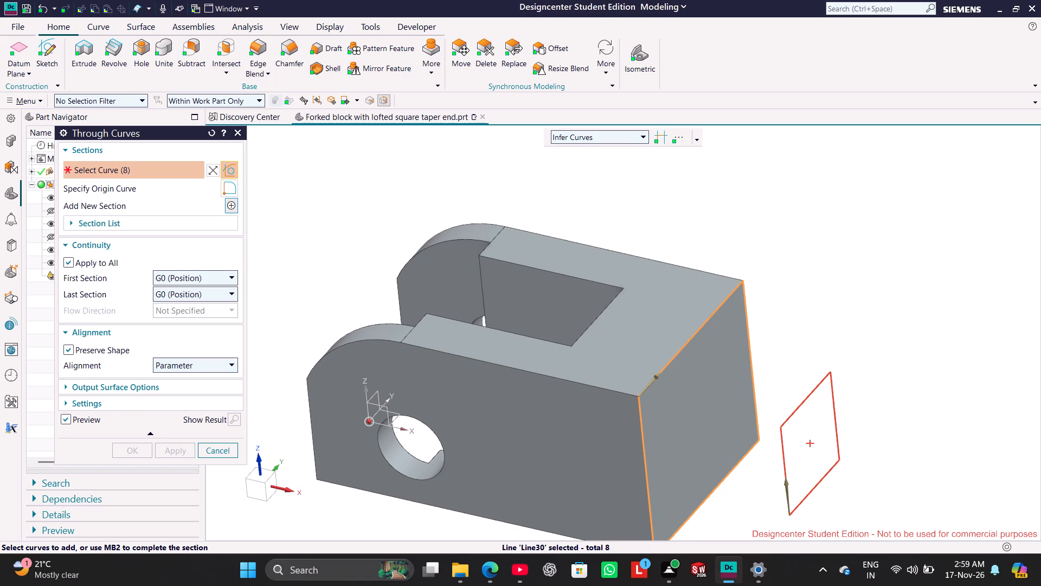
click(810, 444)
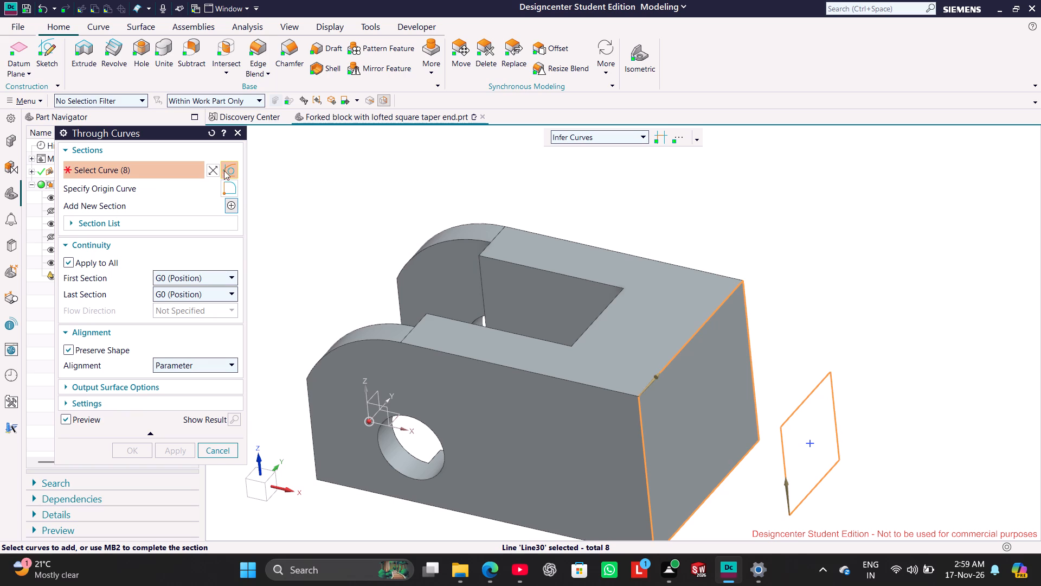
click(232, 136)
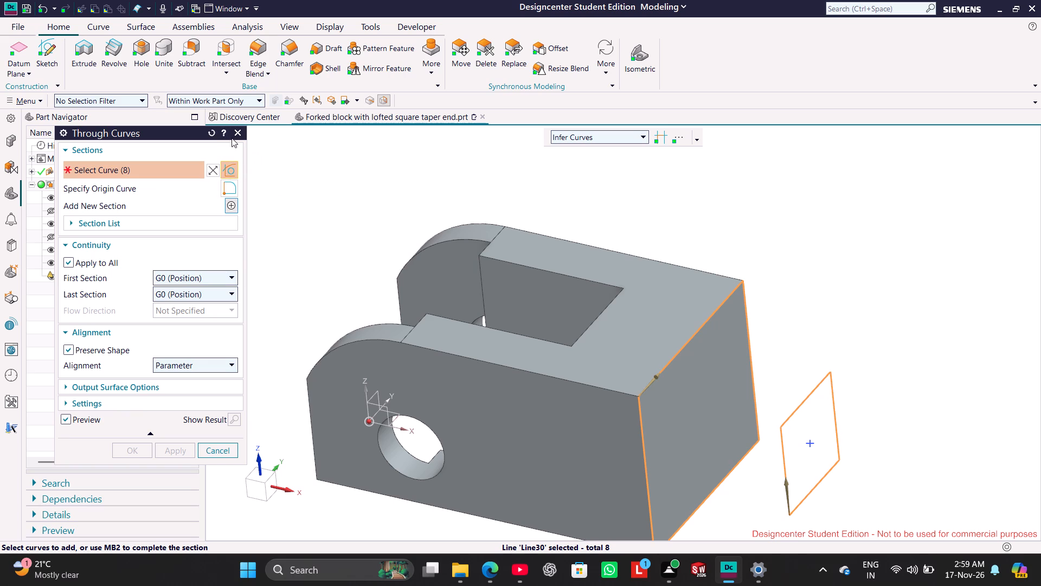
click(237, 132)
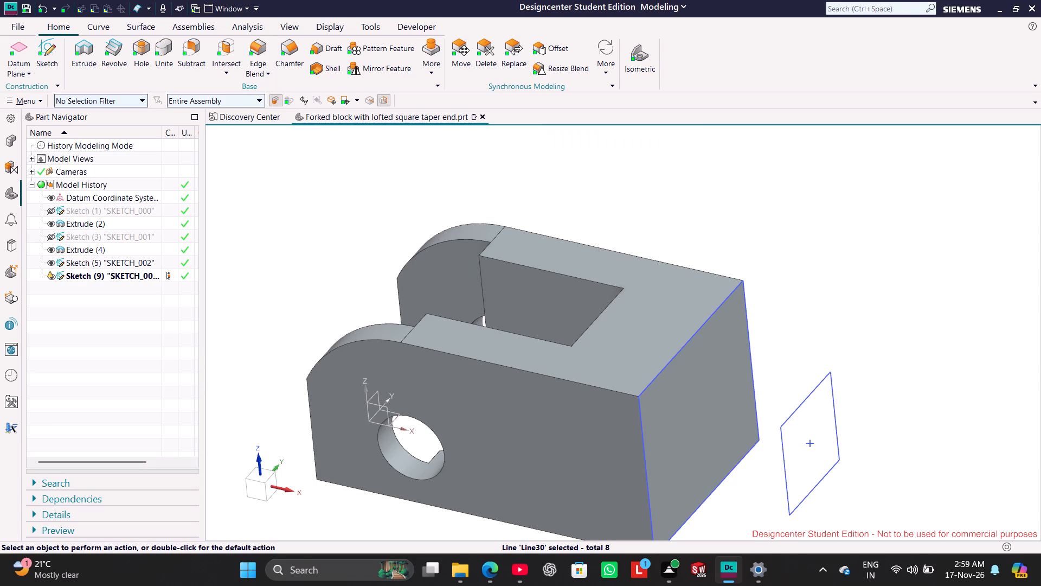
Search the commands for "th" and remove Through Curves from the suggested commands.
click(882, 11)
text(th)
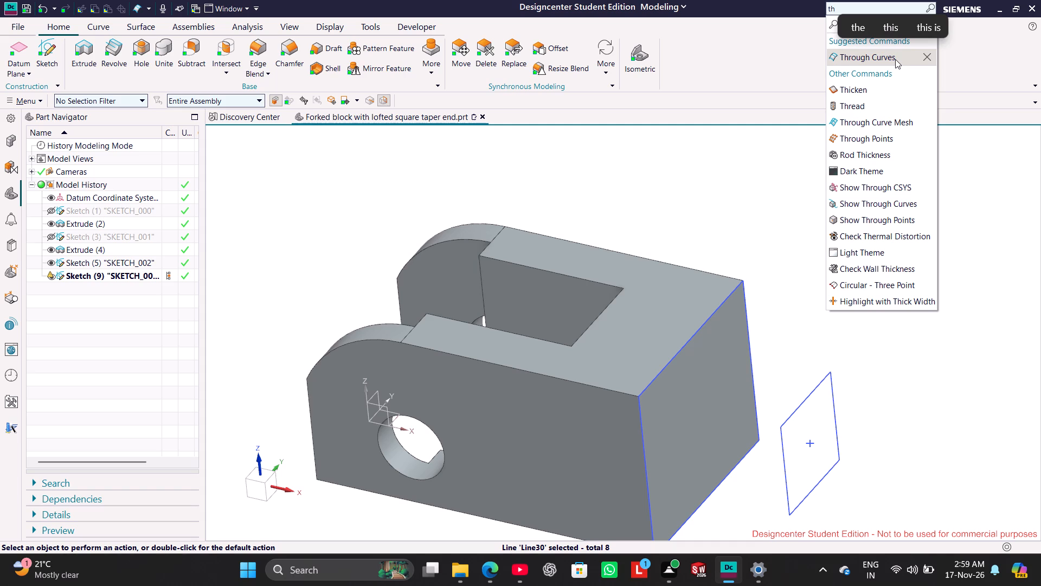
click(929, 55)
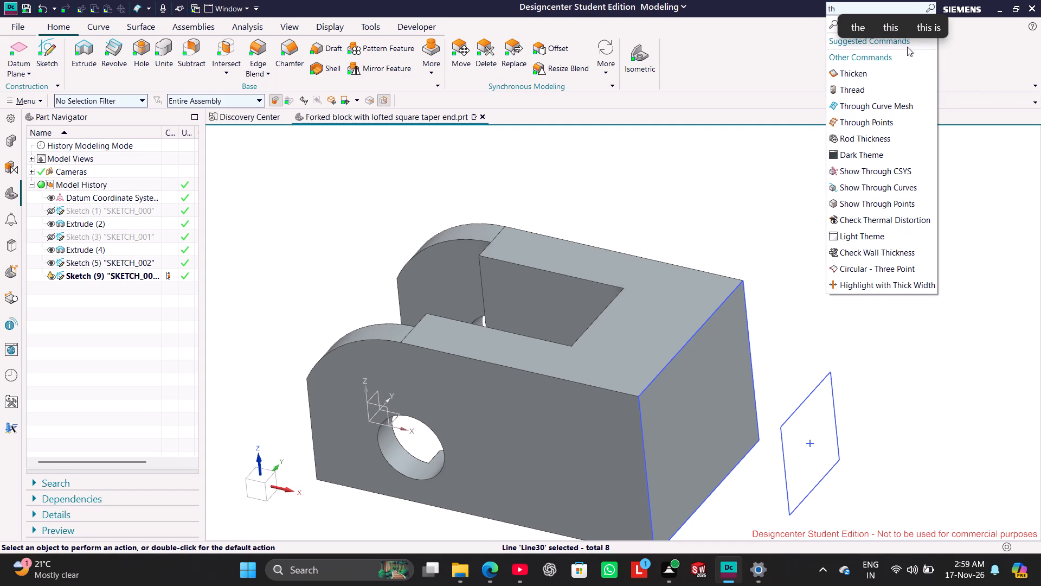
click(963, 54)
Search the commands for "lo" and clear the search.
triple_click(875, 9)
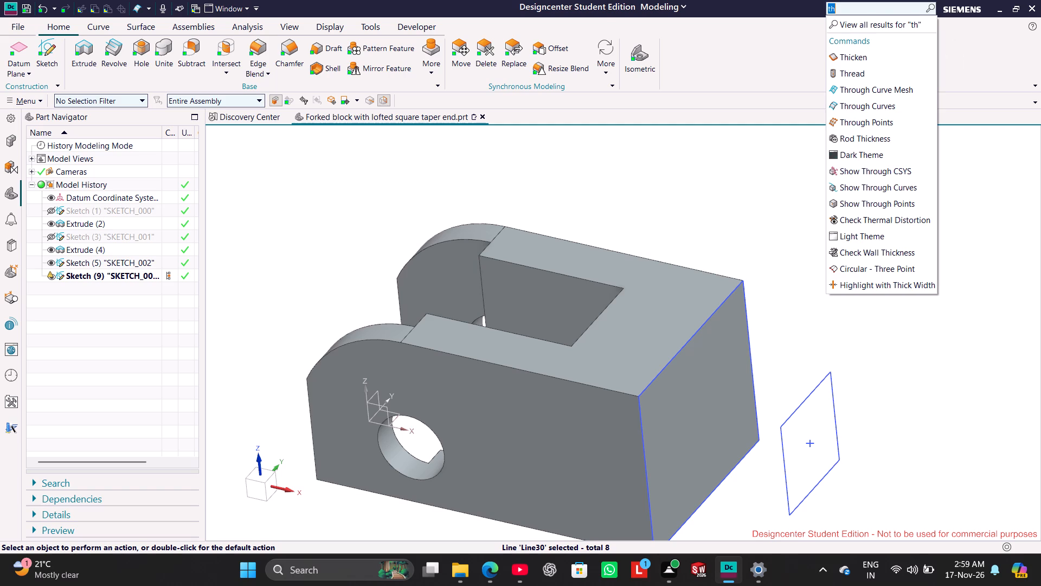
key(BackSpace)
text(lo)
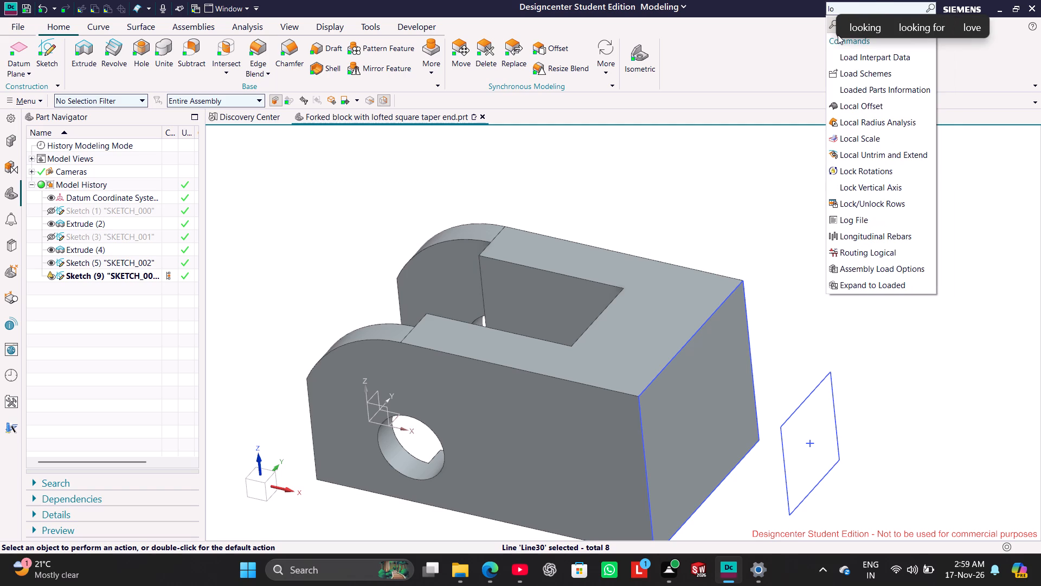
key(BackSpace)
key(BackSpace)
key(BackSpace)
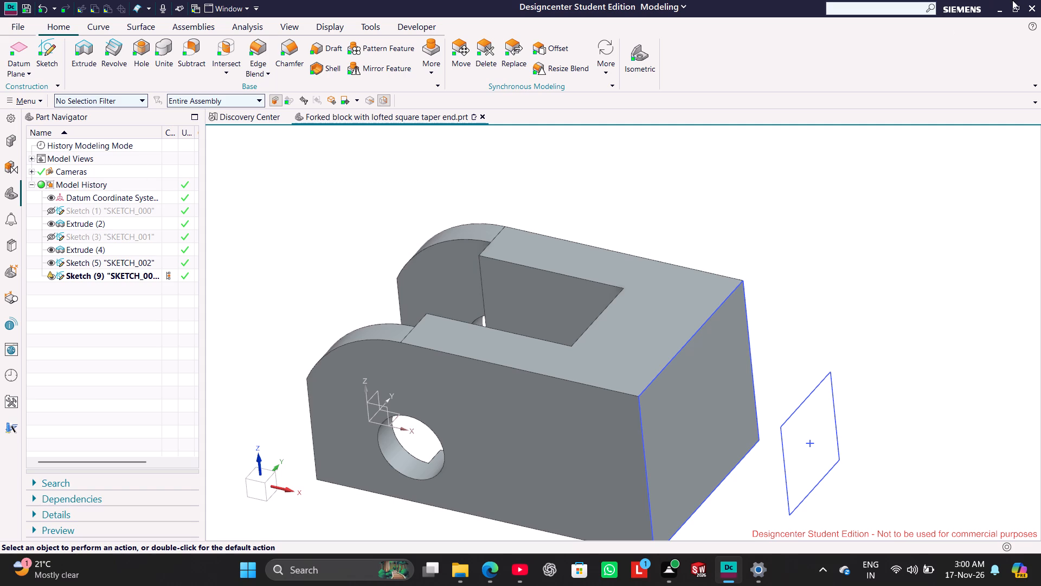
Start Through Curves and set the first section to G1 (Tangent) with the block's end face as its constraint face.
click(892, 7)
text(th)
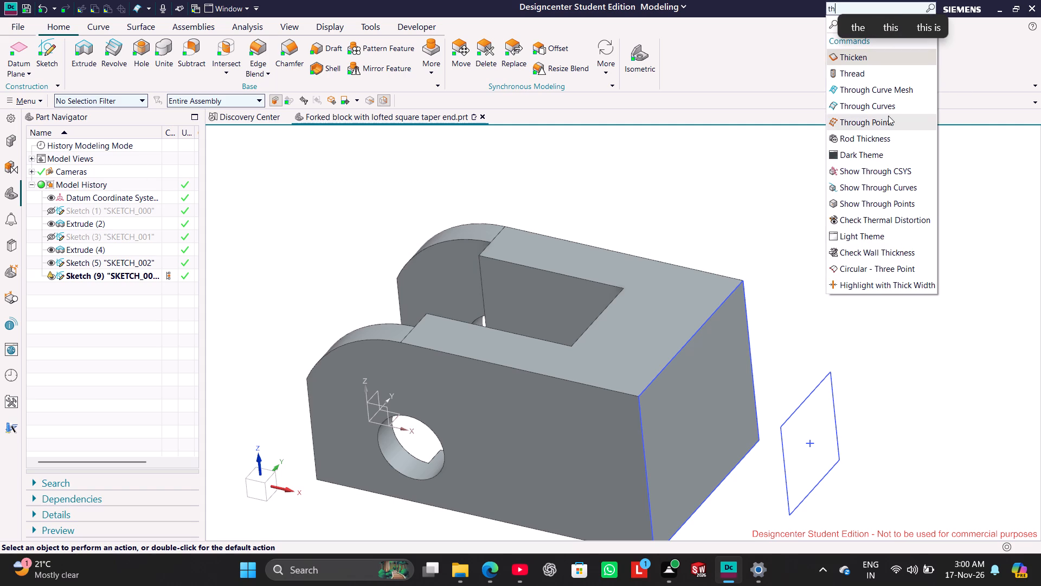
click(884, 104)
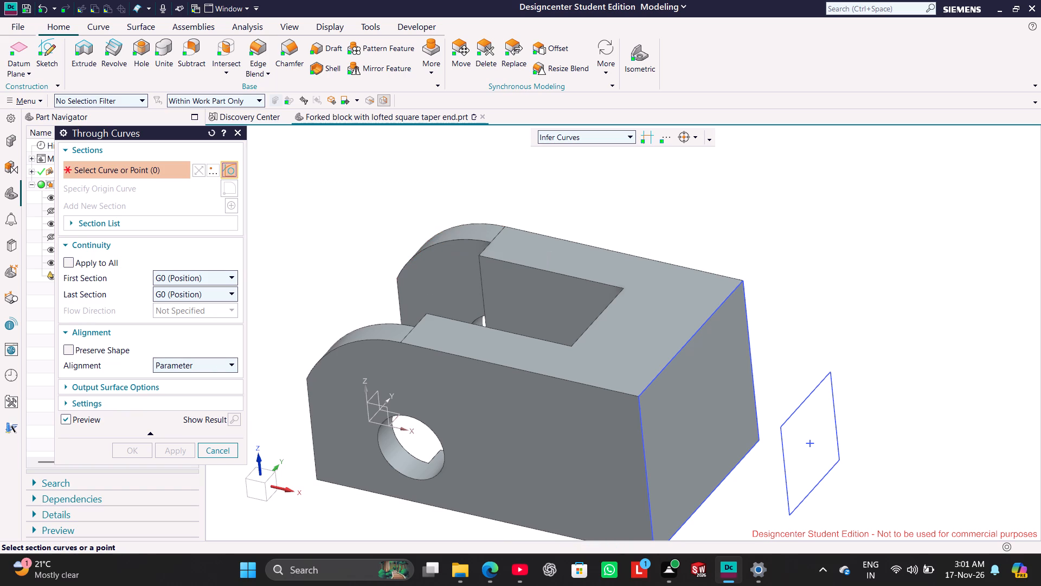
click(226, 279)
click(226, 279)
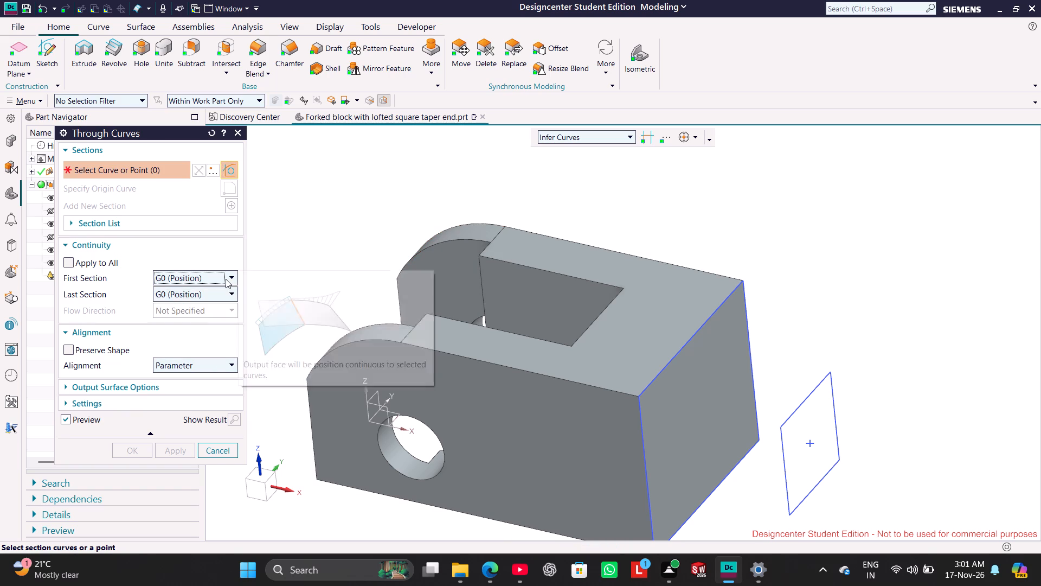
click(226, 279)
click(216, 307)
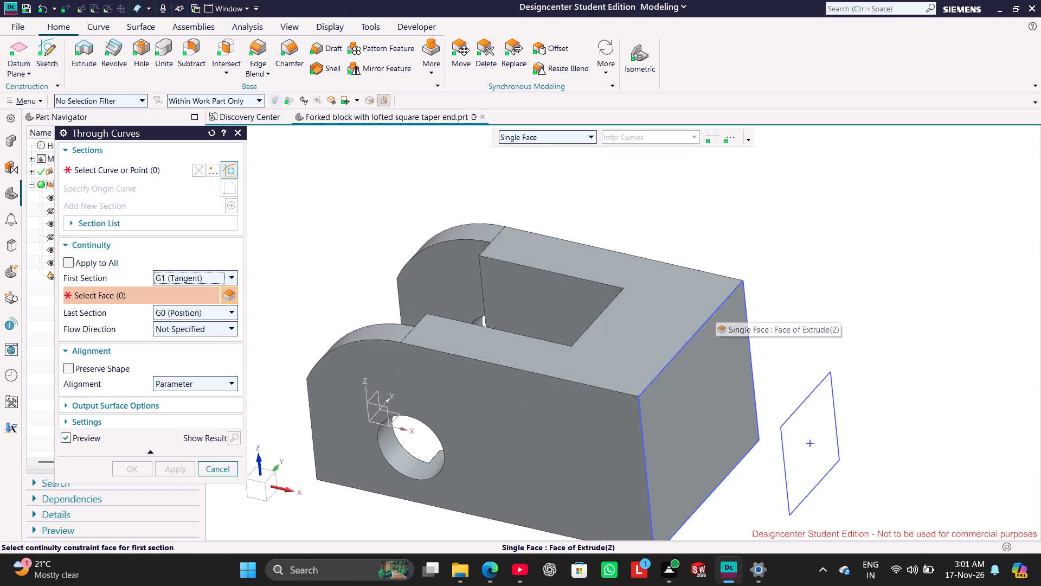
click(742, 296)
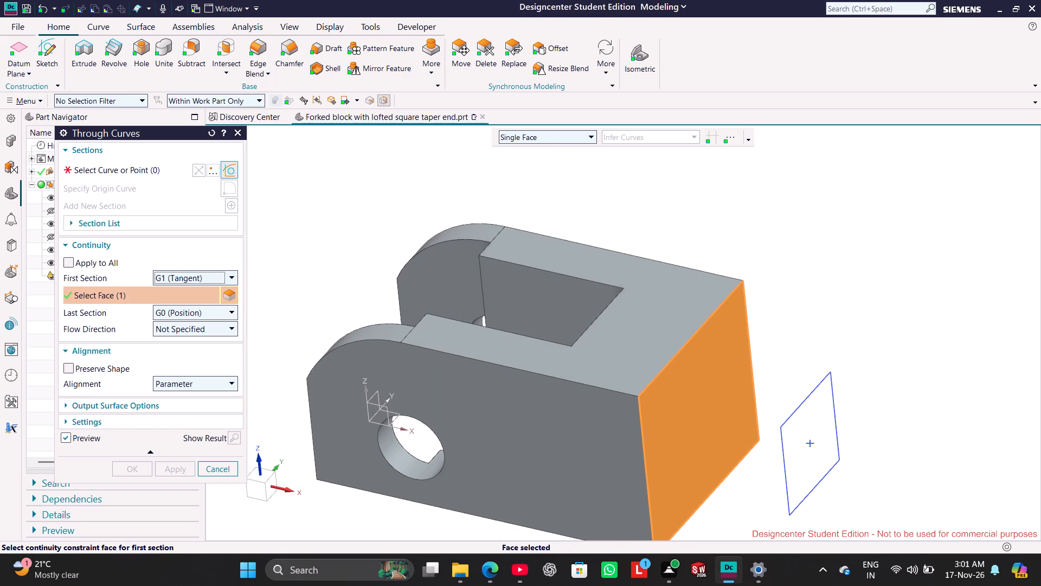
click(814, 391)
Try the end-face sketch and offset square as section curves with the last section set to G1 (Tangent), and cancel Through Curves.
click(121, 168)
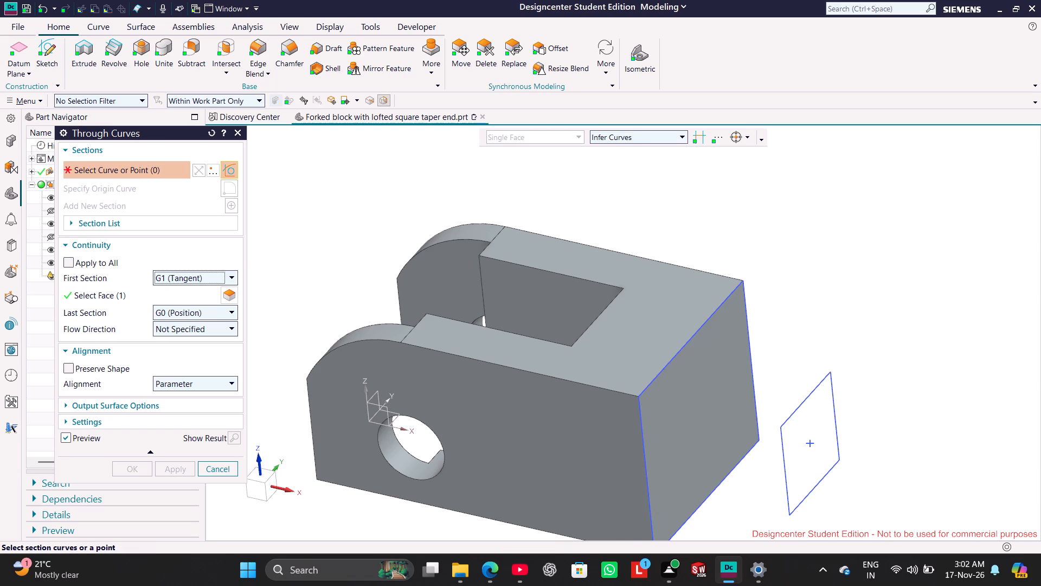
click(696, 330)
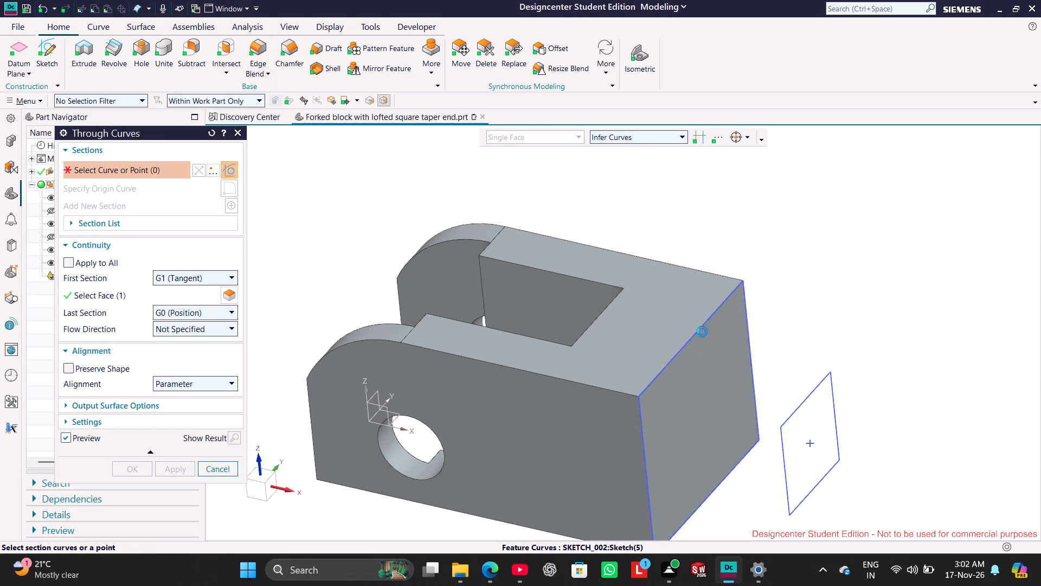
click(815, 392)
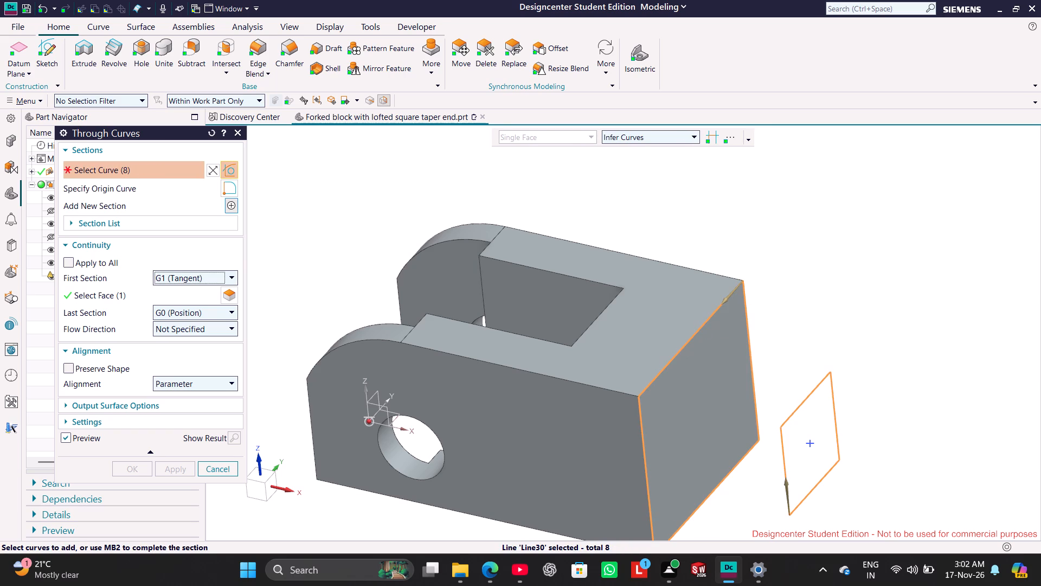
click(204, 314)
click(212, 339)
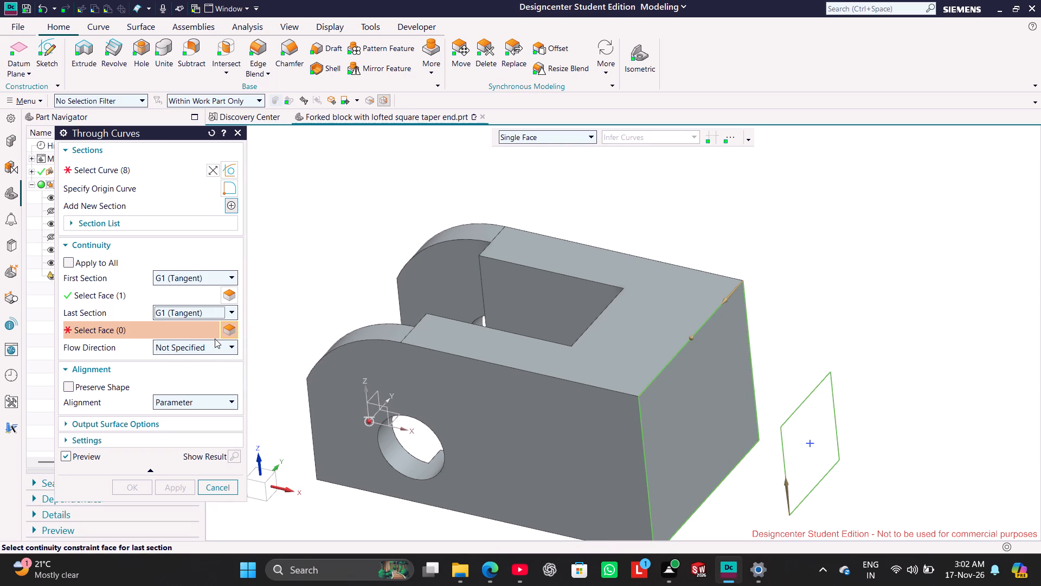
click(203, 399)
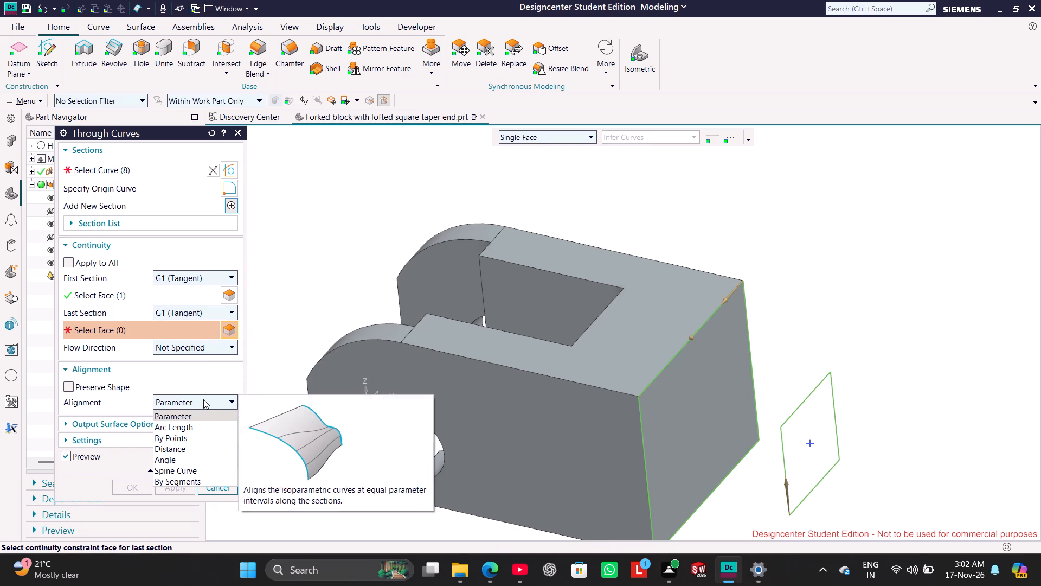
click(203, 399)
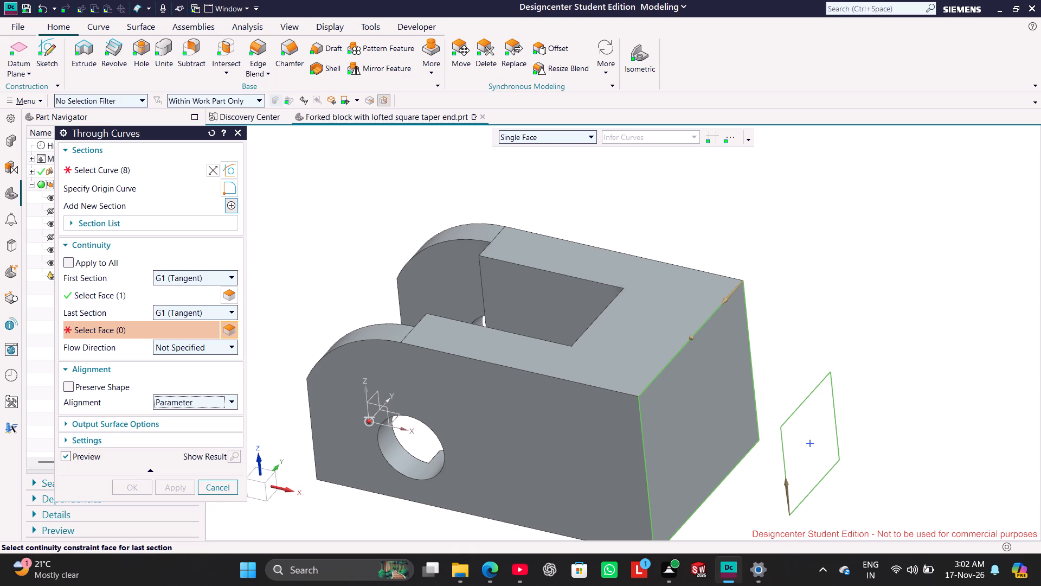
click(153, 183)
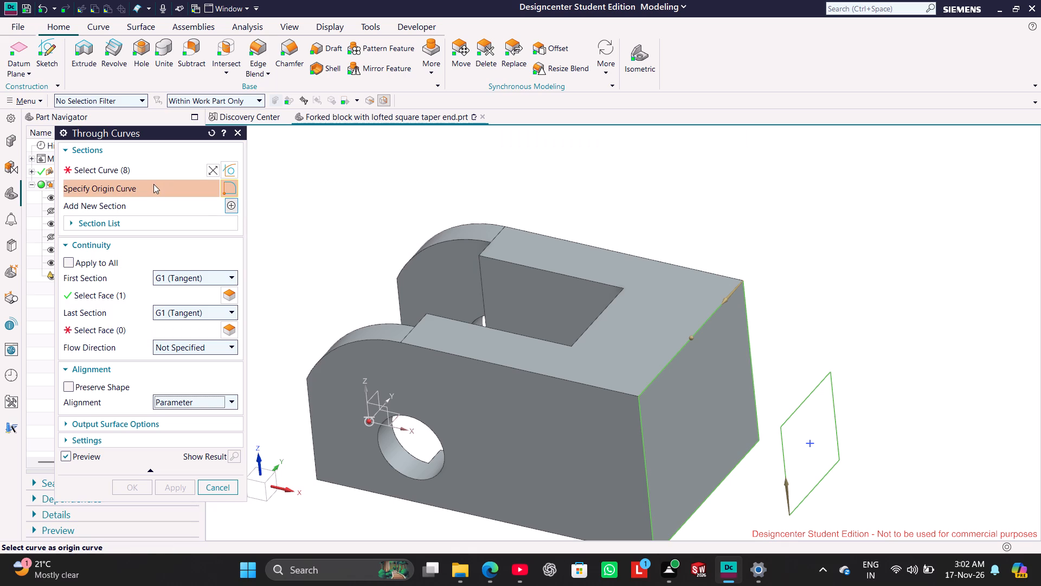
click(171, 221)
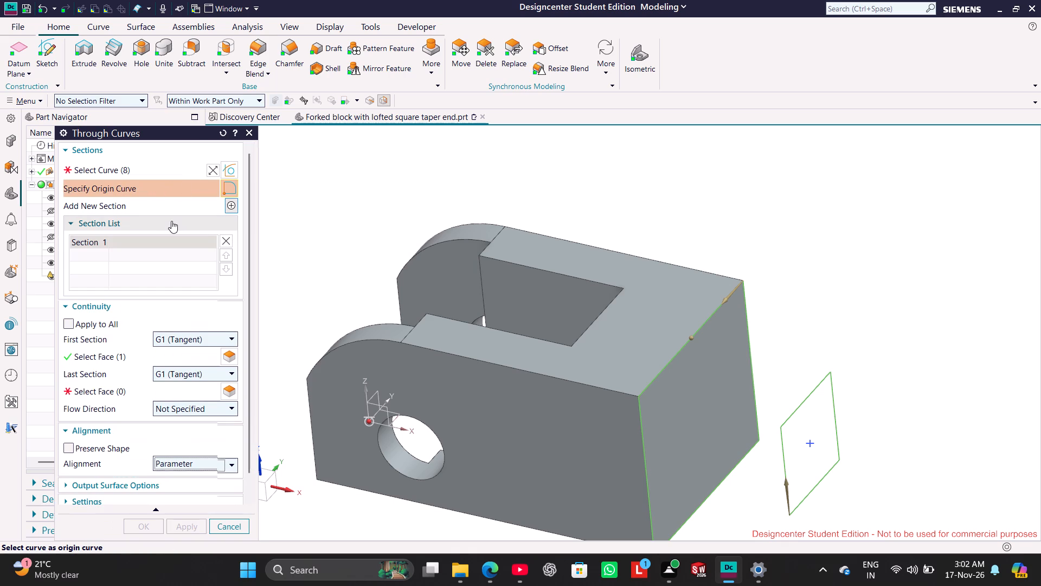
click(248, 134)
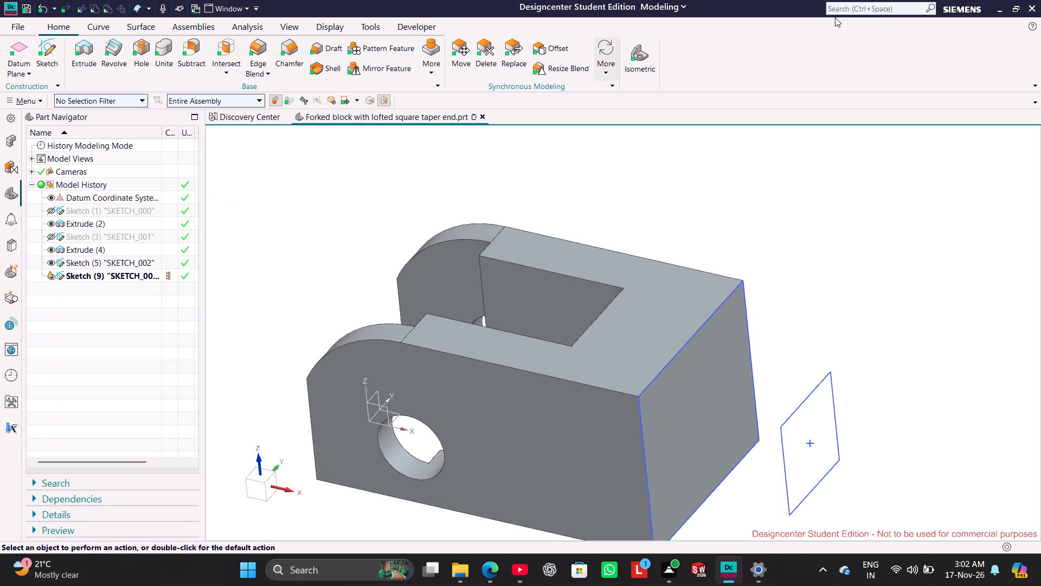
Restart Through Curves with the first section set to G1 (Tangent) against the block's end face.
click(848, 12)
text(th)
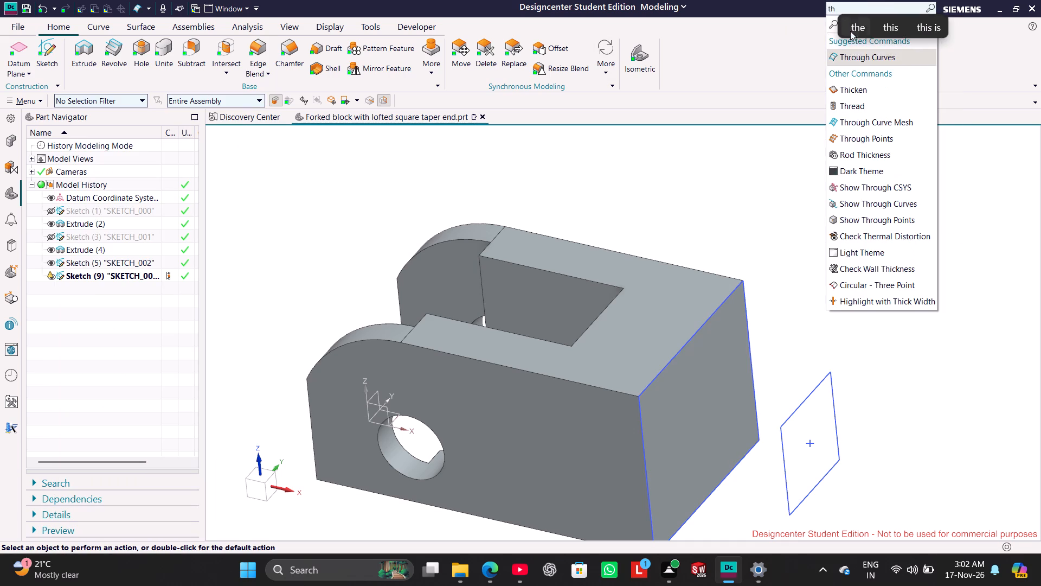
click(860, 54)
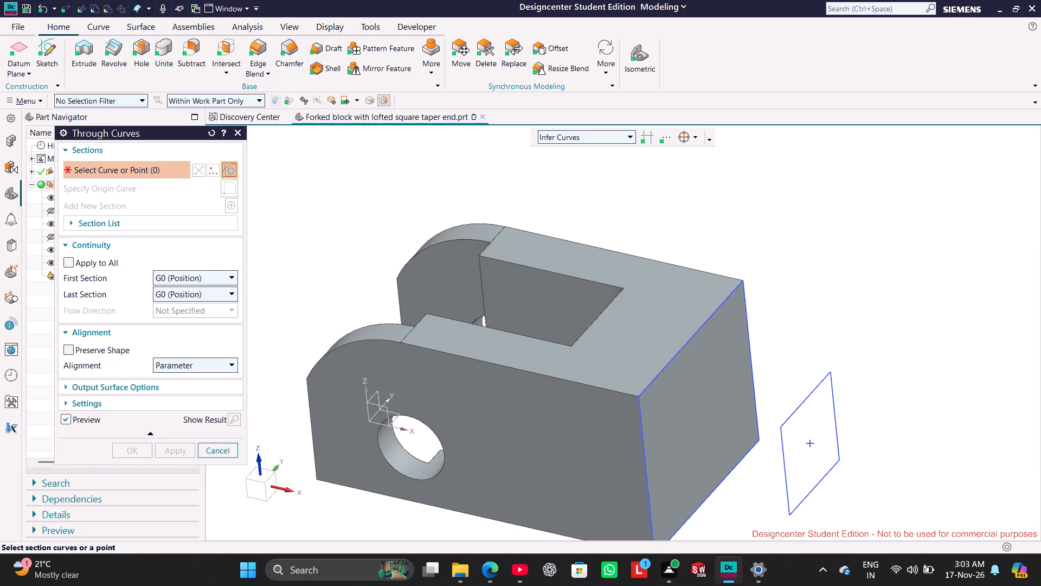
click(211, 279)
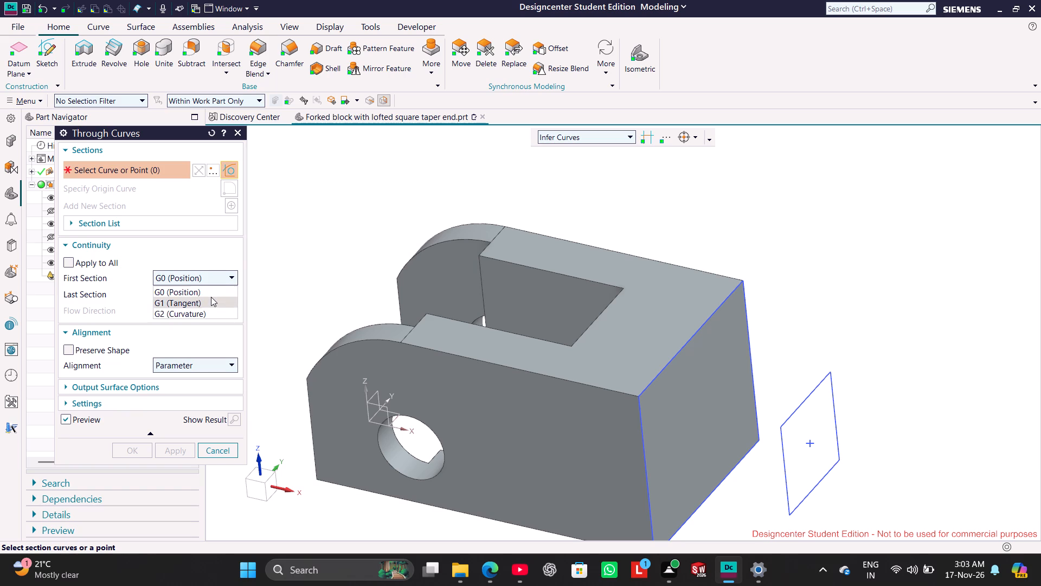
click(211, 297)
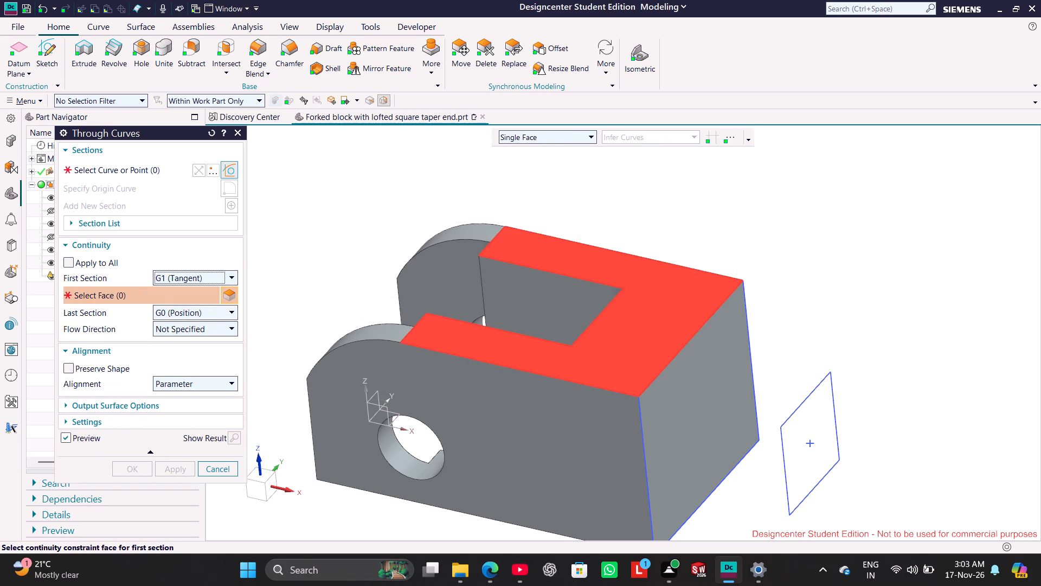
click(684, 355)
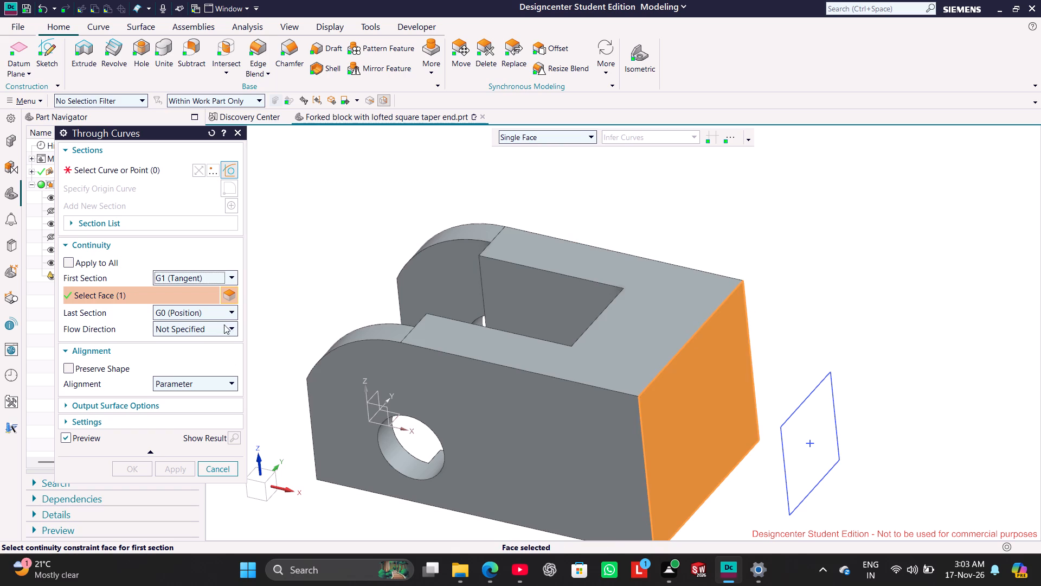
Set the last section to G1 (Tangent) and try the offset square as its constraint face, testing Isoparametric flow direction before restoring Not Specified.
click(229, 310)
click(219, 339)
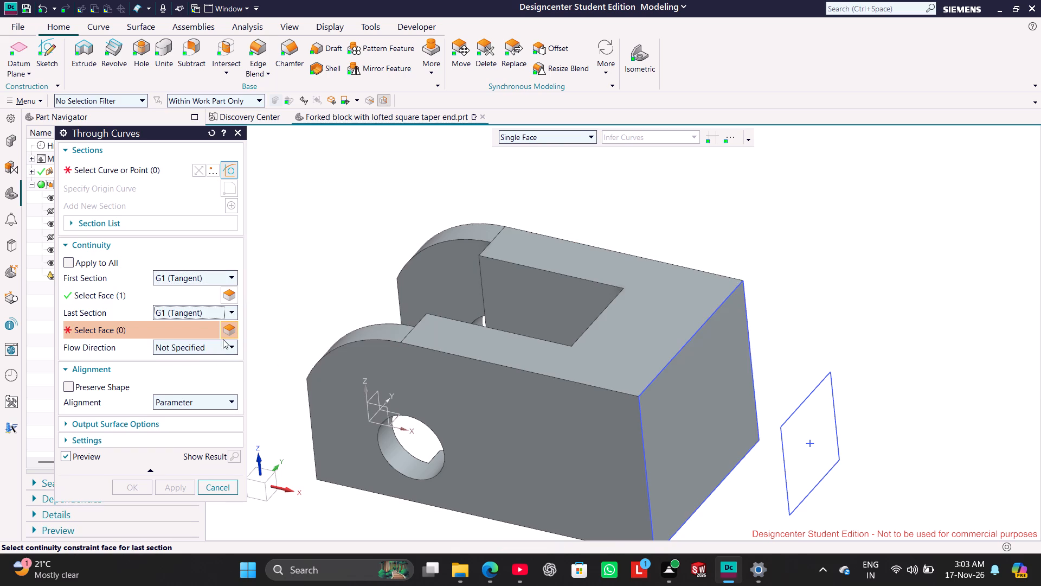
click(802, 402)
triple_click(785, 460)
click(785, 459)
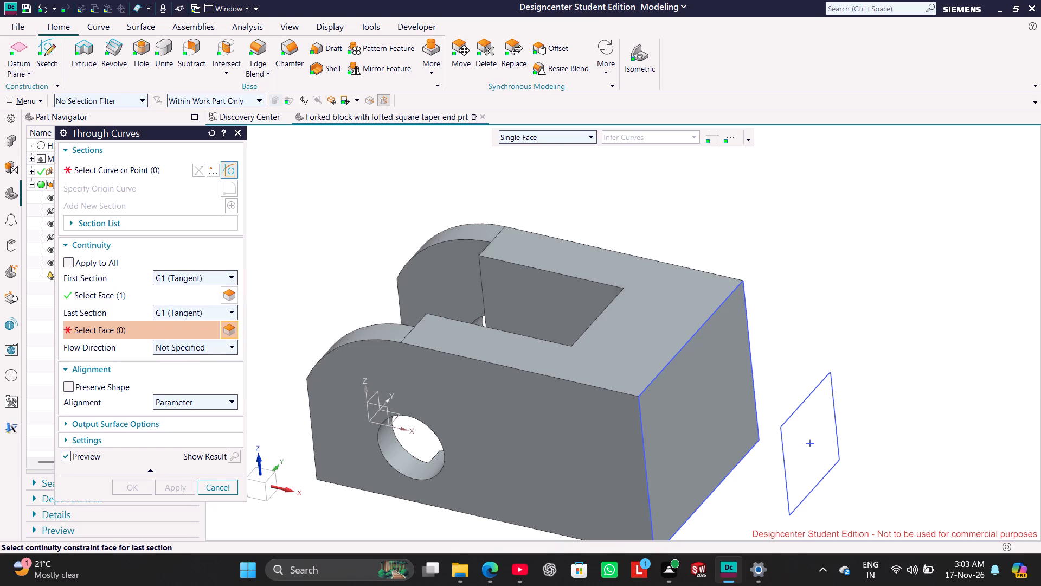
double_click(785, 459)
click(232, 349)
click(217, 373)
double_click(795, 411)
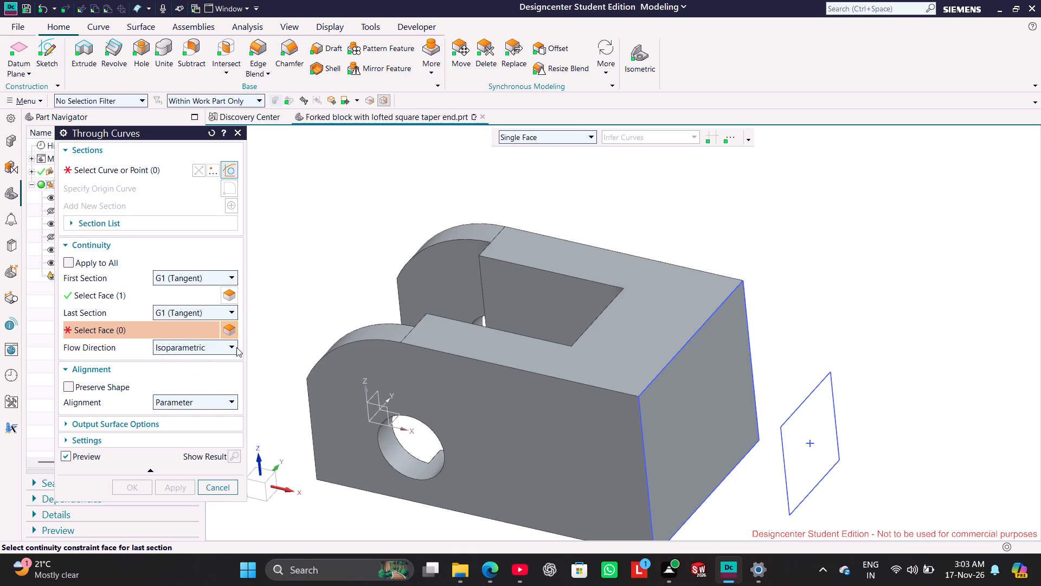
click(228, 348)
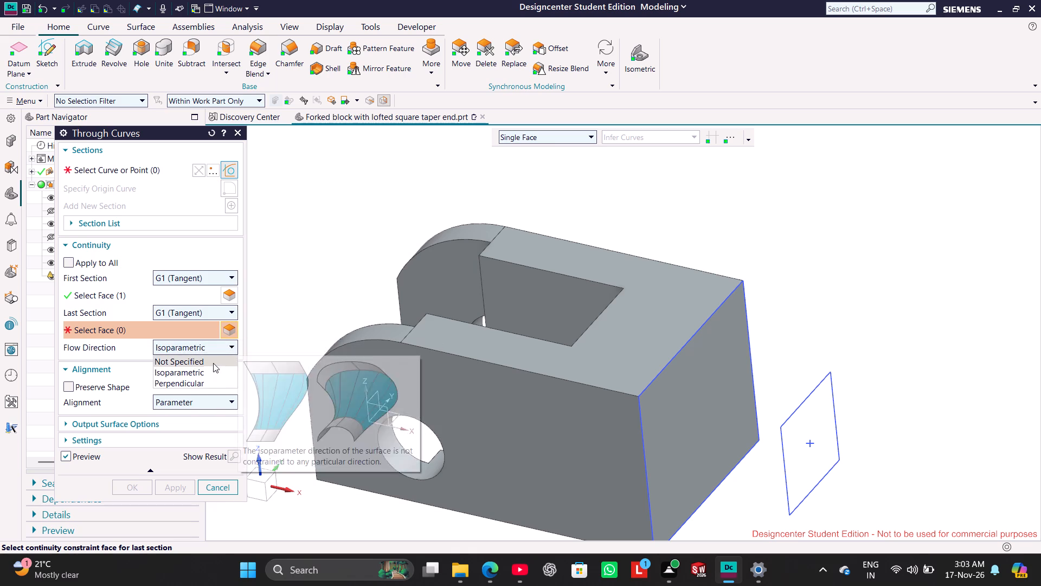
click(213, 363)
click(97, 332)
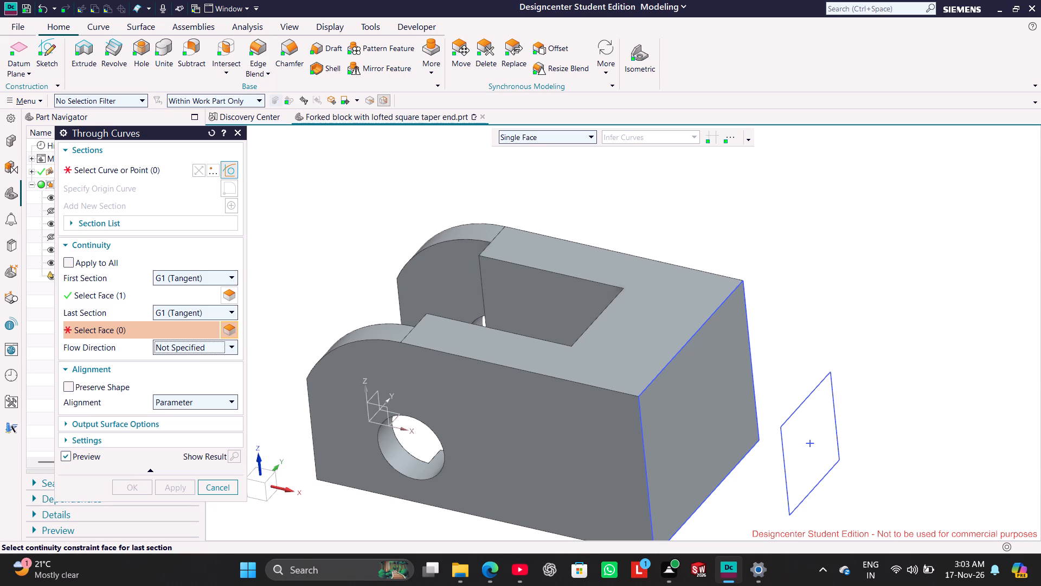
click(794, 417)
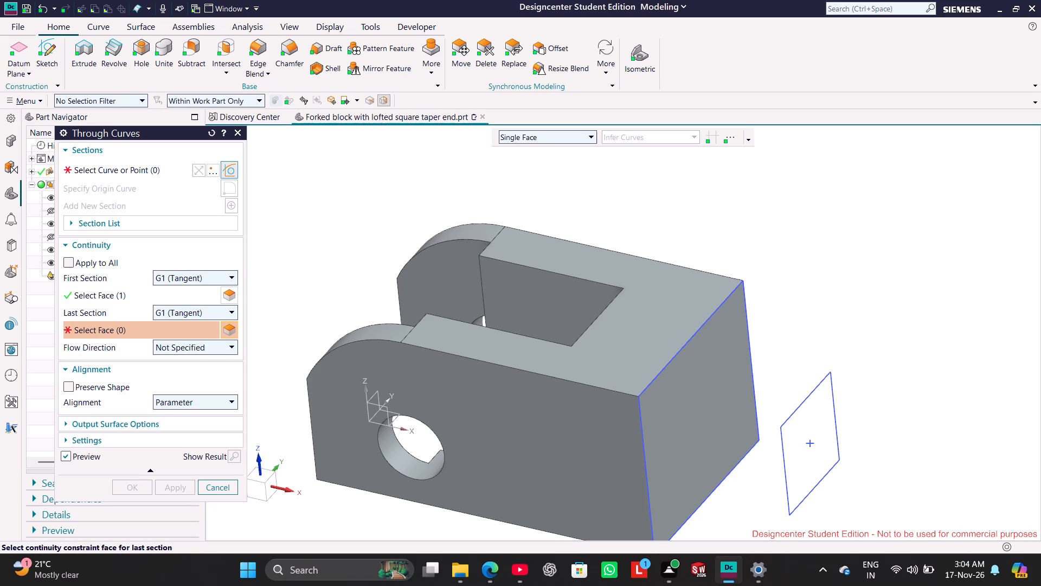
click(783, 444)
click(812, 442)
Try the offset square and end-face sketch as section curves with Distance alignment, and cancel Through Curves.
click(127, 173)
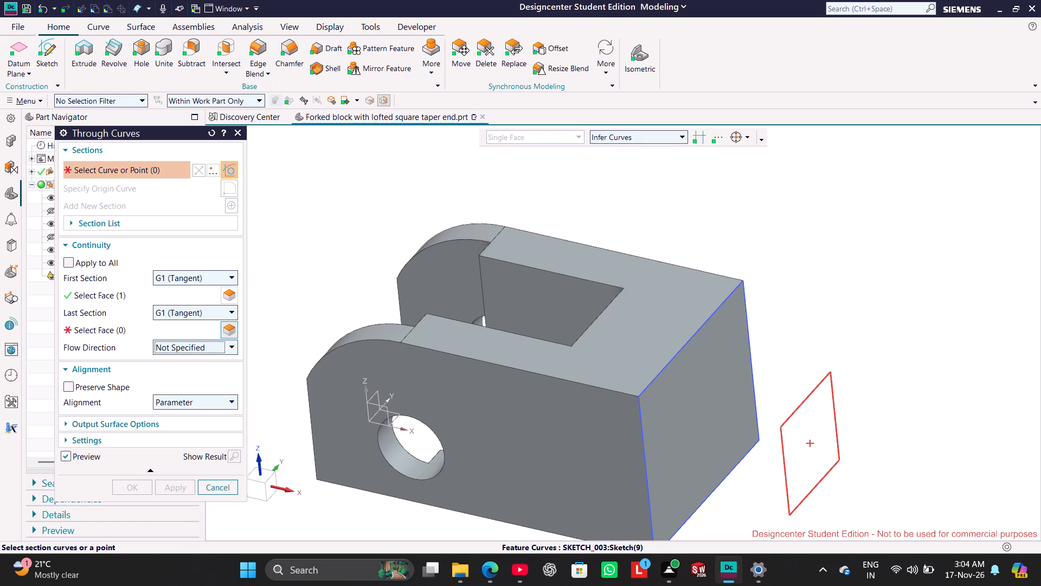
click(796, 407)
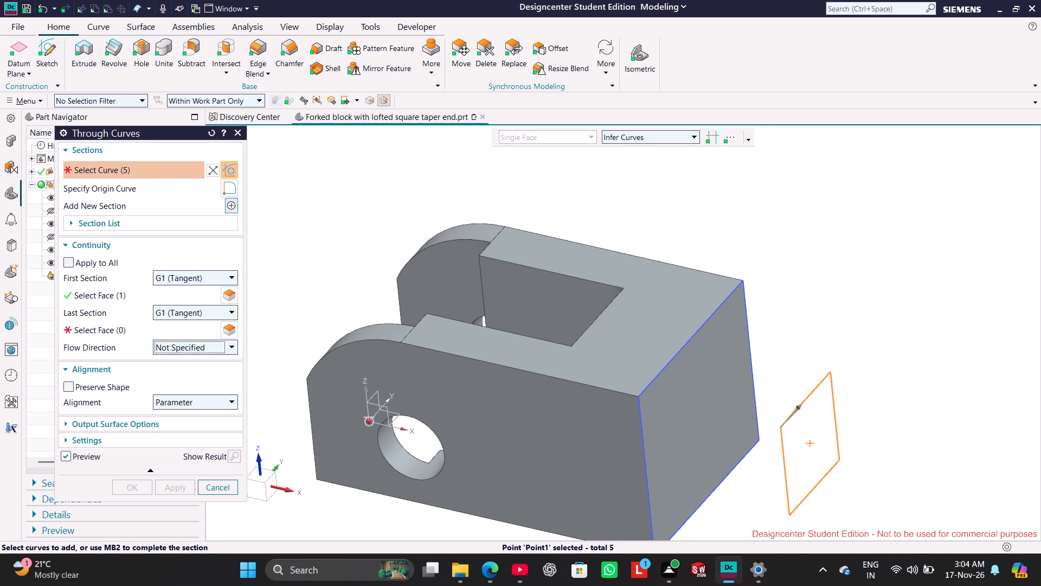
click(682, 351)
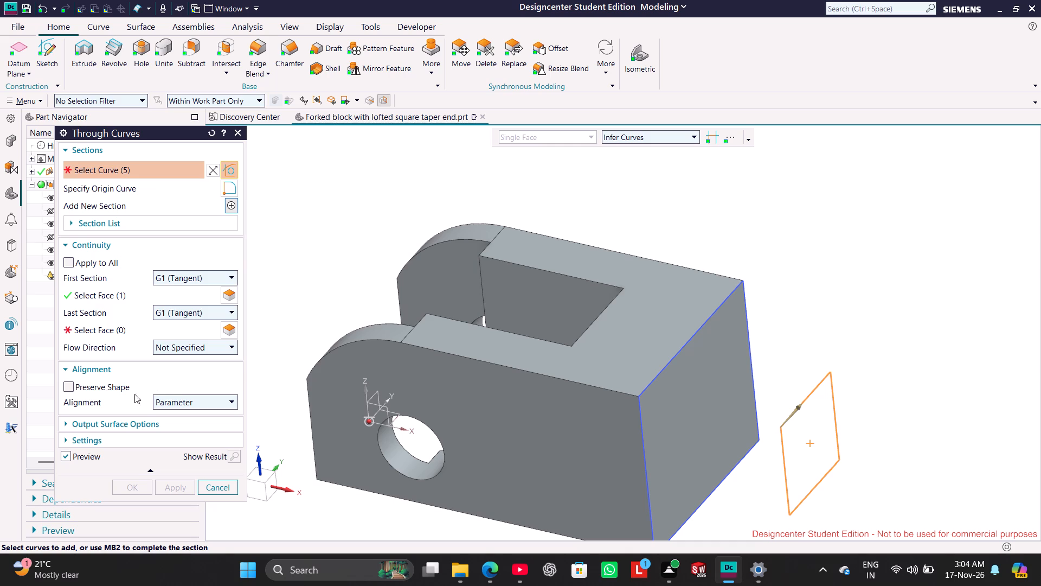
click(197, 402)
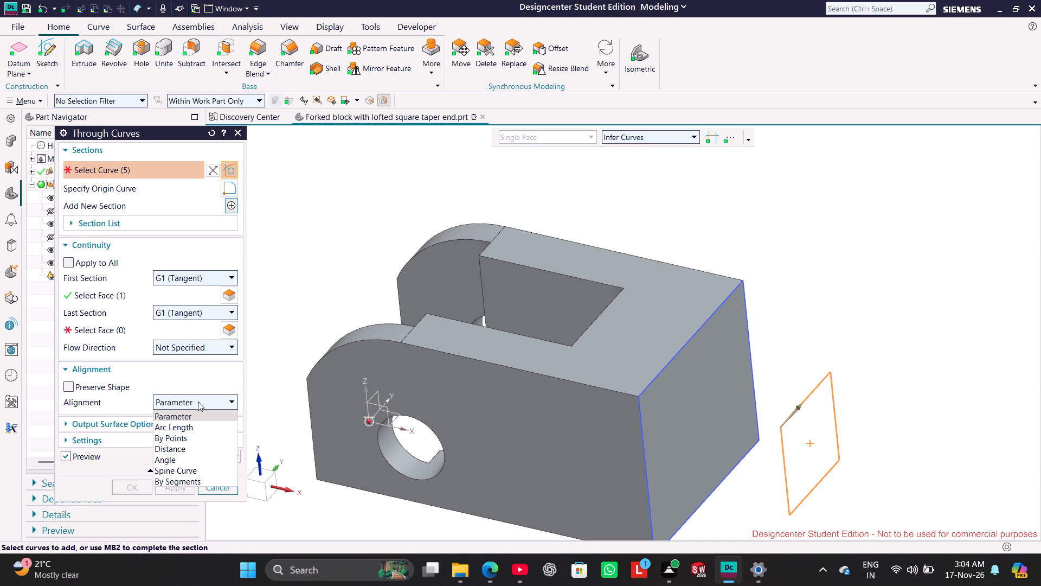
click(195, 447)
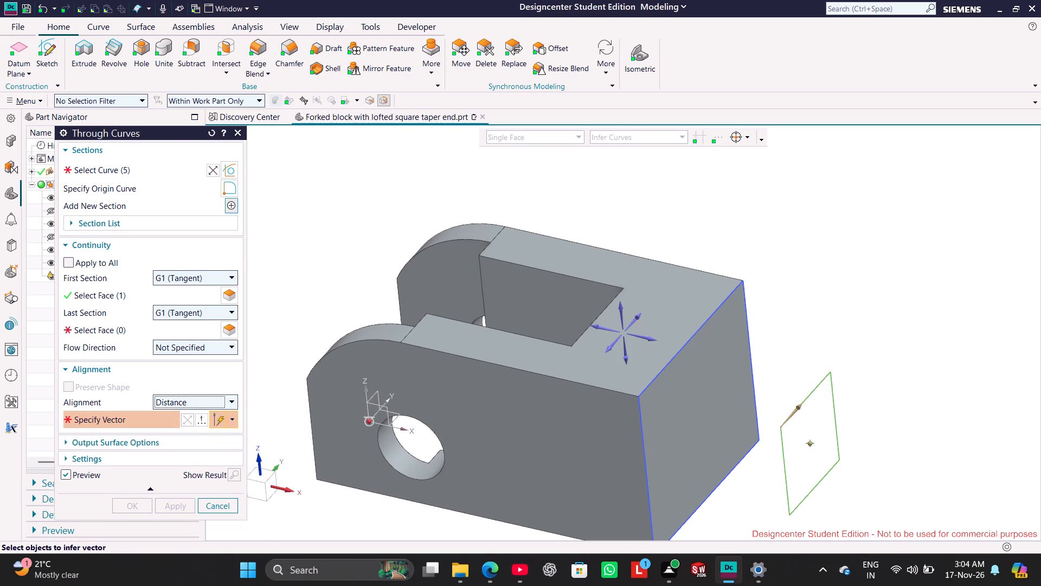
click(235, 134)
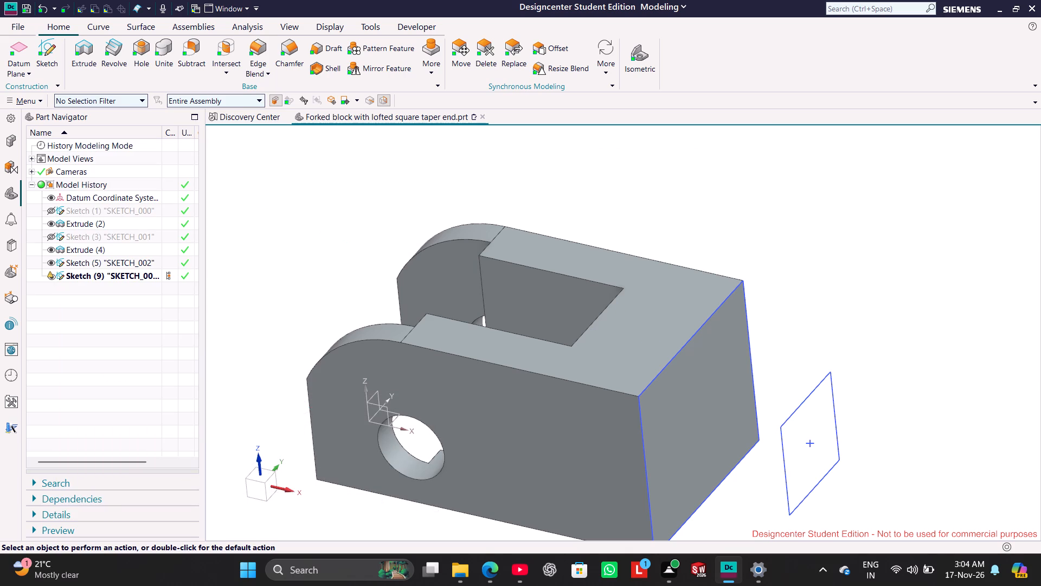
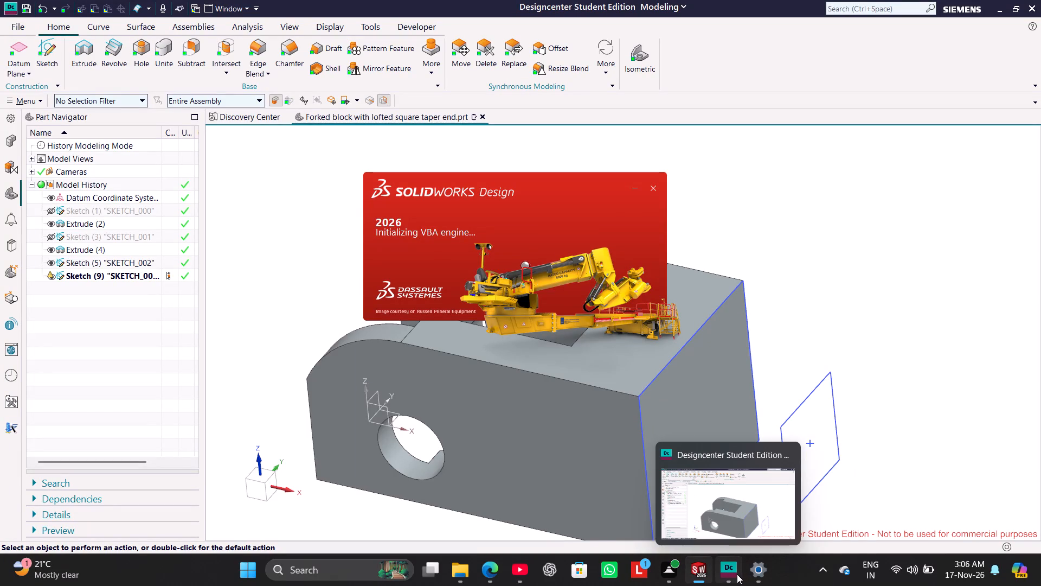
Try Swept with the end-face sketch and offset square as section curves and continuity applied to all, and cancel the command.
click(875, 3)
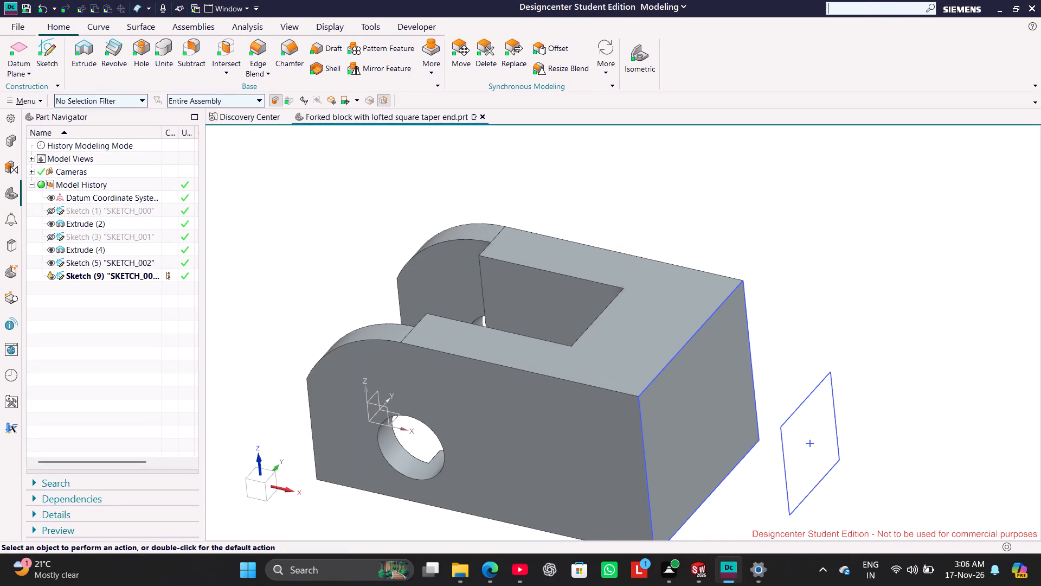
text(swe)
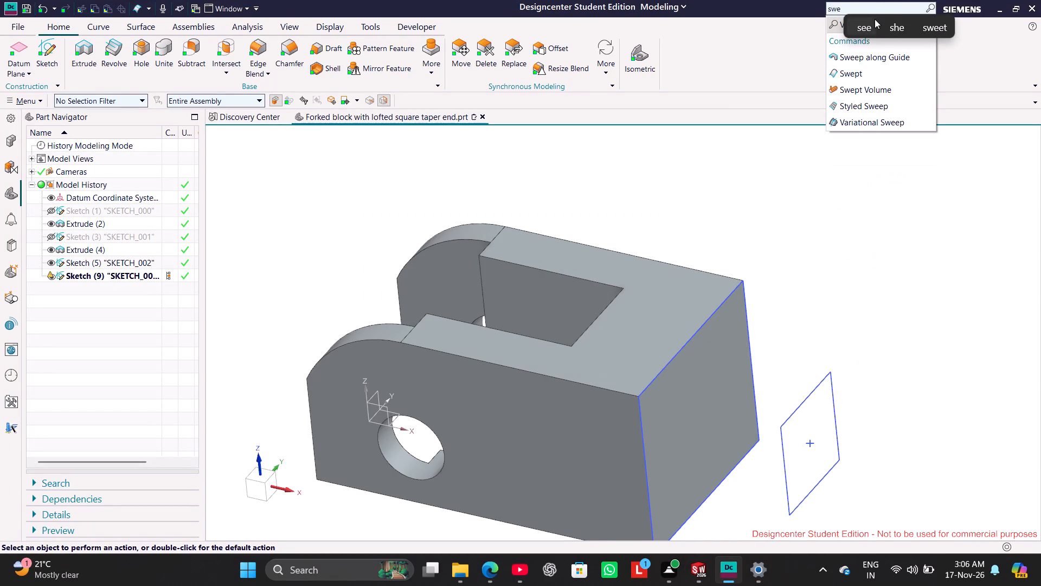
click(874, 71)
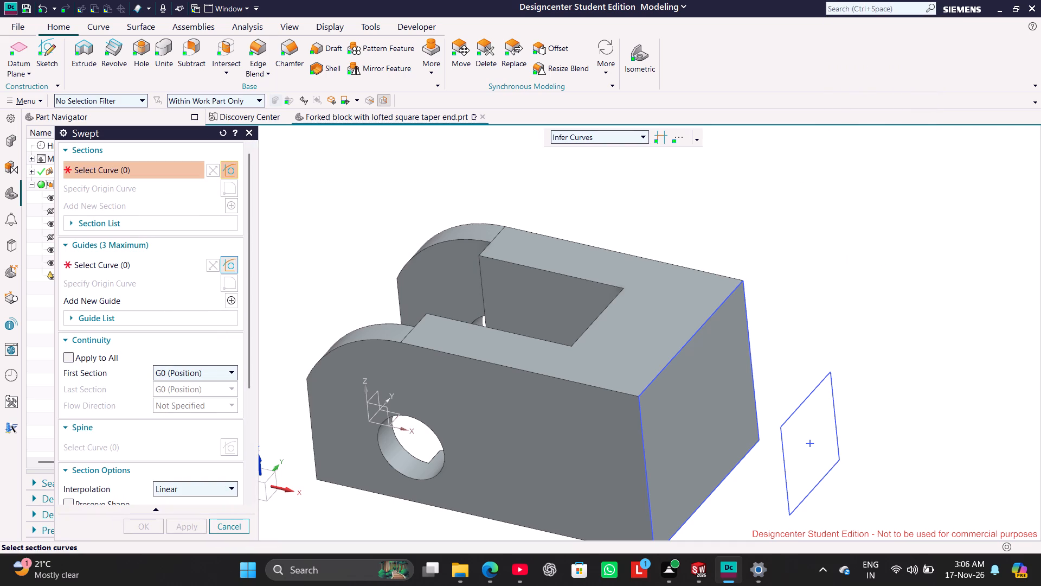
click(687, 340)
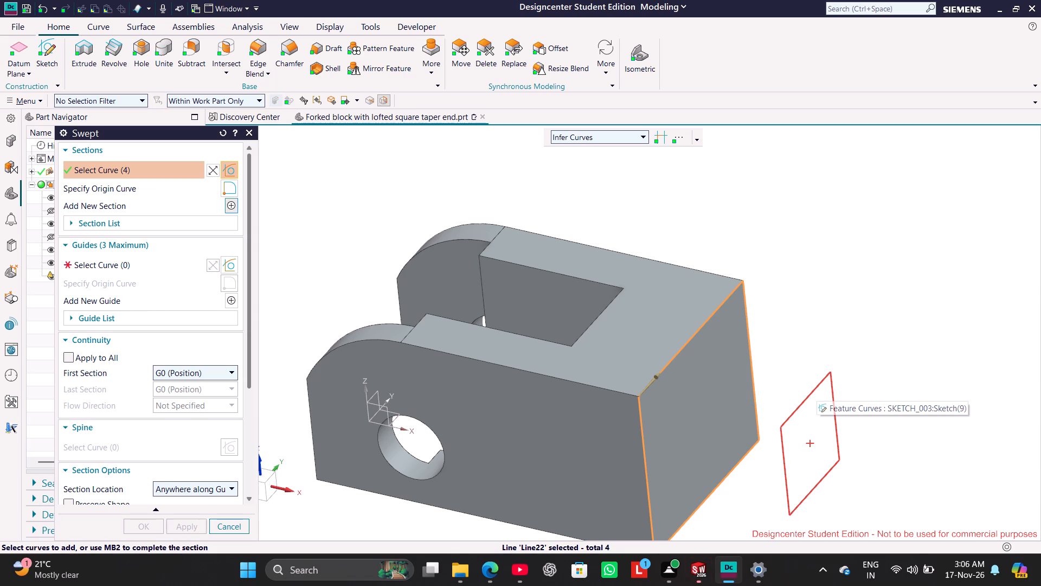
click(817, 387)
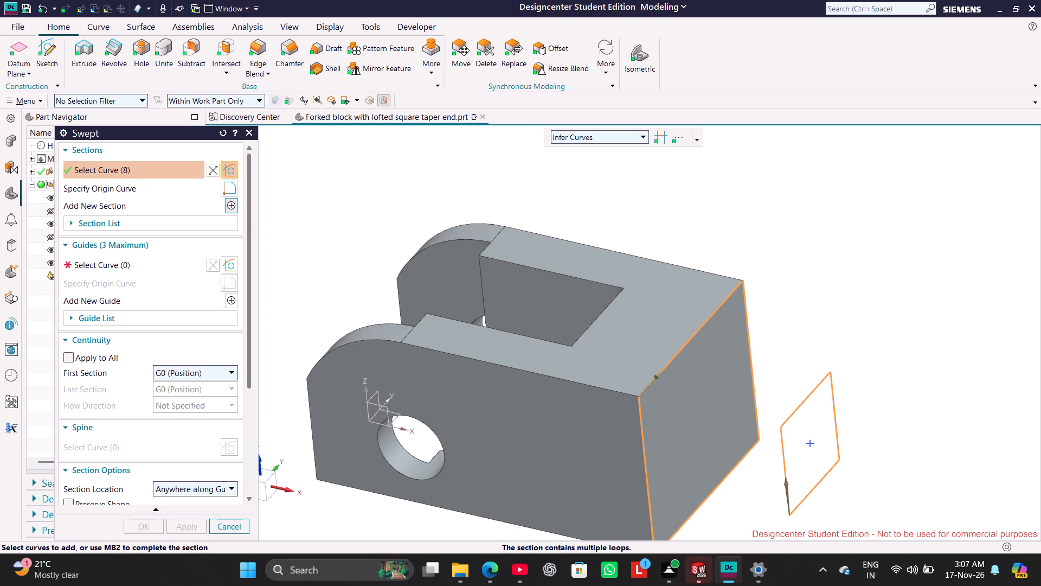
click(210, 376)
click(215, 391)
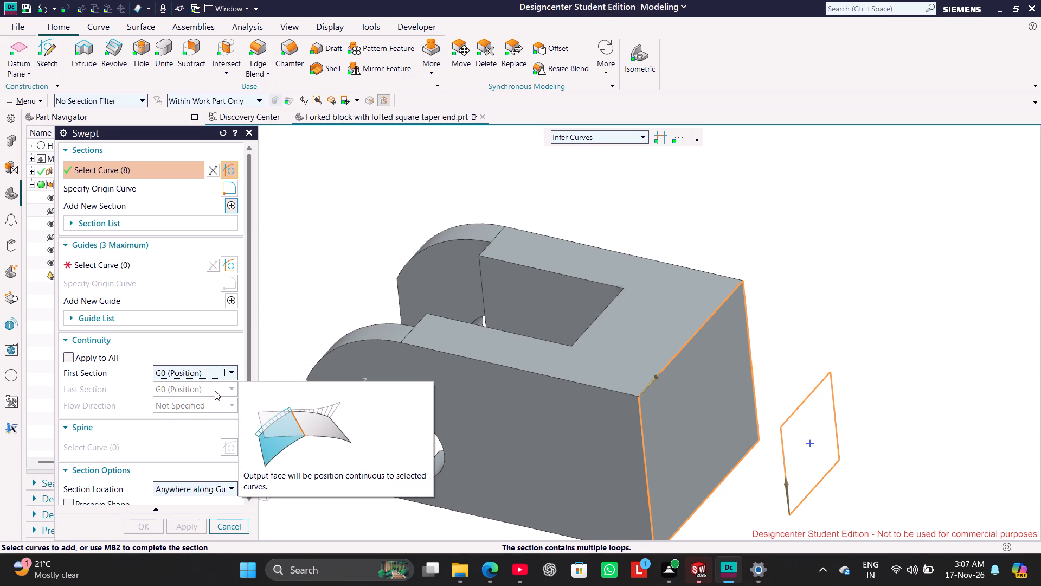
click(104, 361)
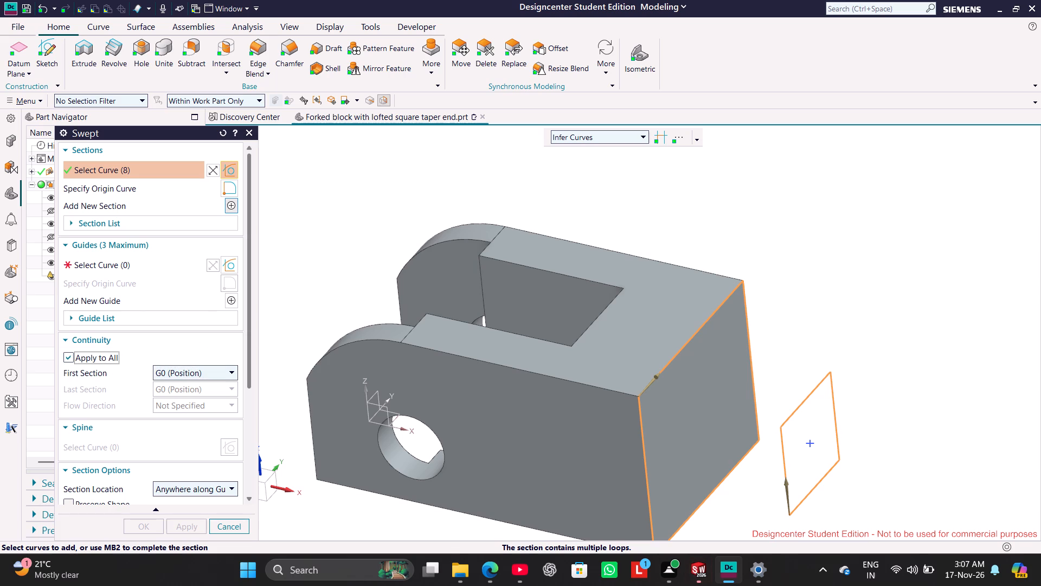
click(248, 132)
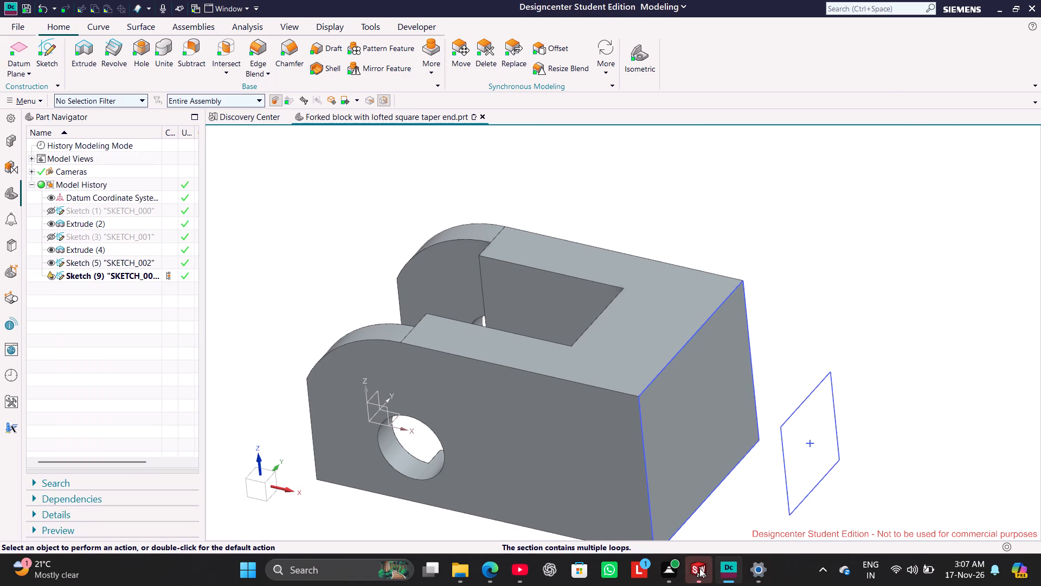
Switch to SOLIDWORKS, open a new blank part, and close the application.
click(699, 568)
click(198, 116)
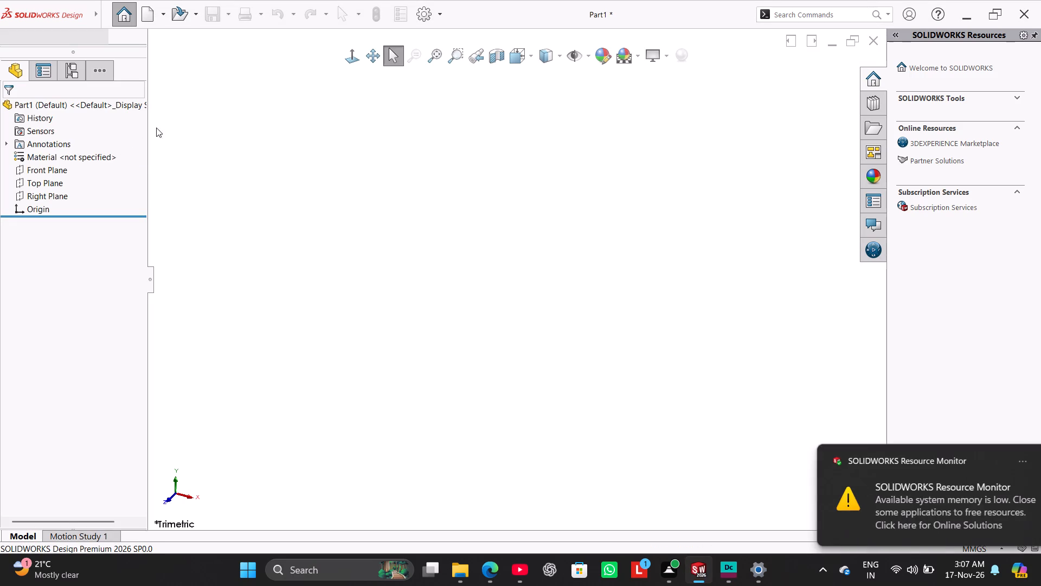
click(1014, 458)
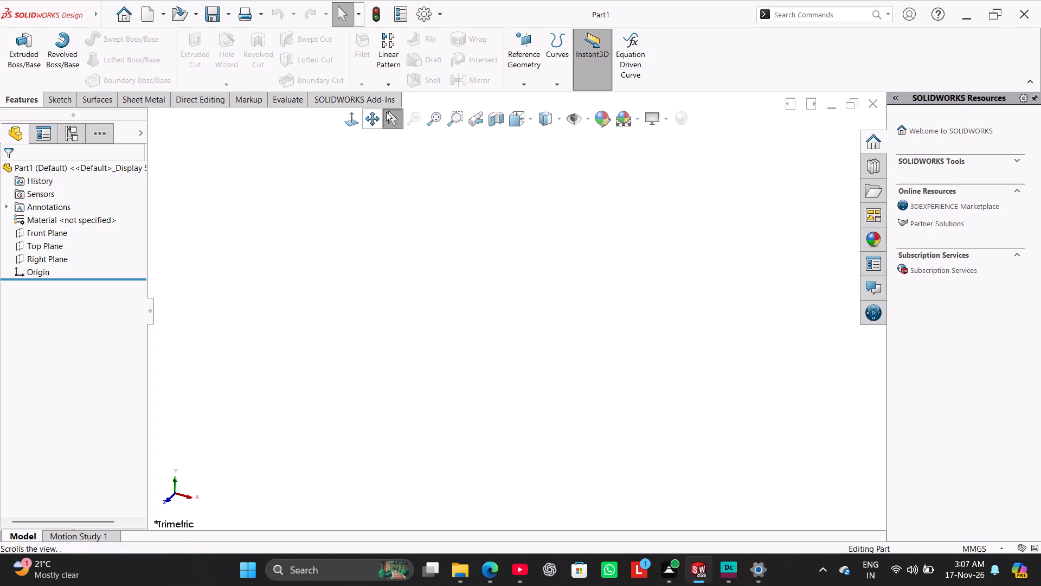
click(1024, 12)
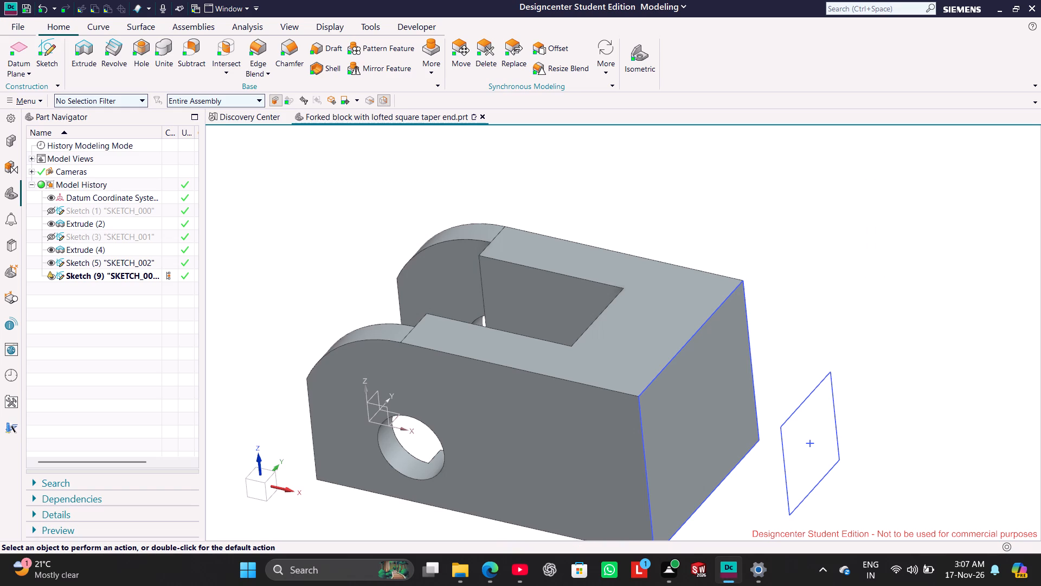
Switch back to Designcenter and restart Through Curves for the loft between the end-face sketch and the offset square.
click(864, 10)
text(th)
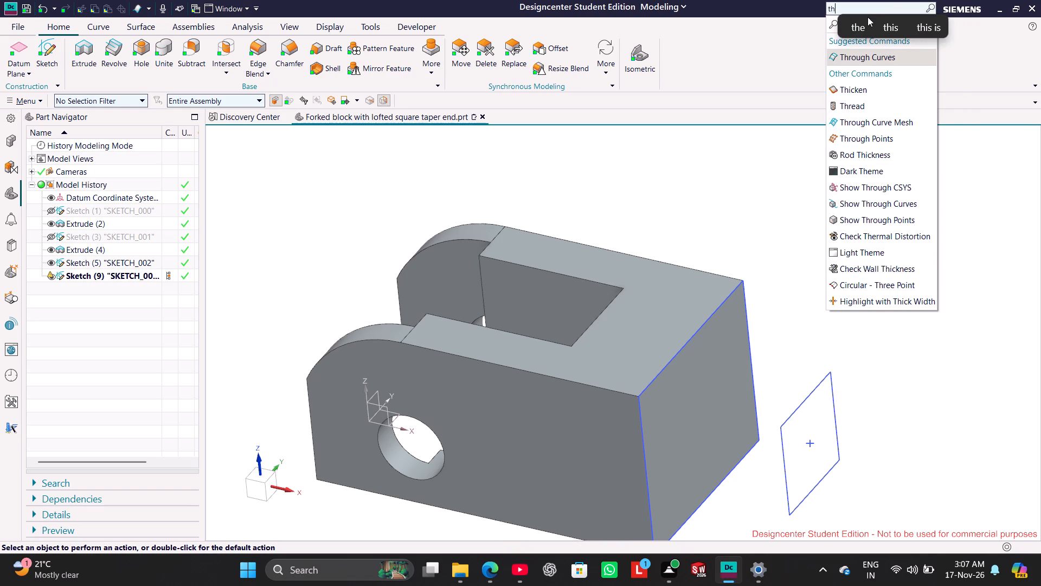
click(882, 56)
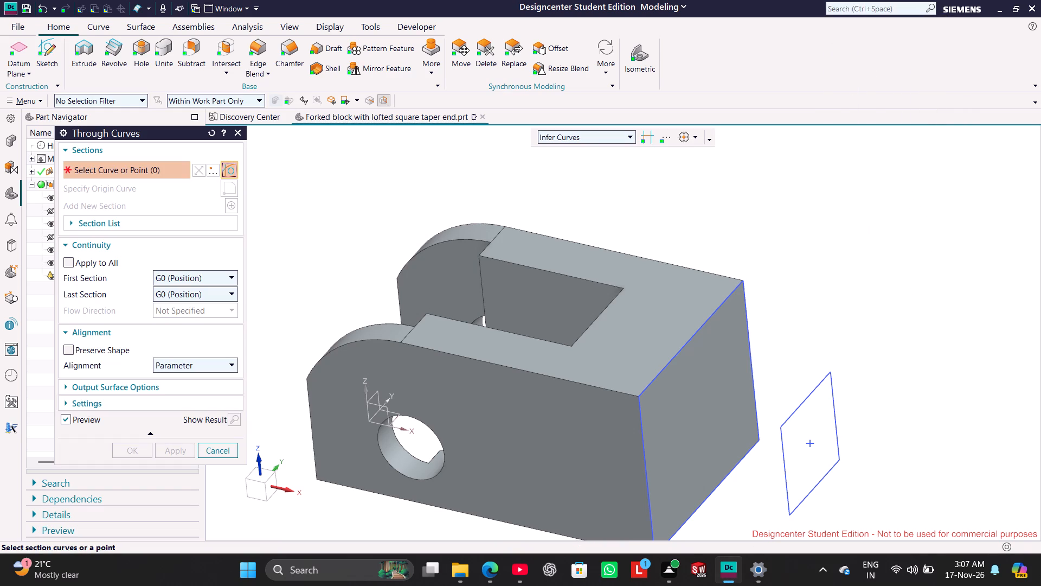
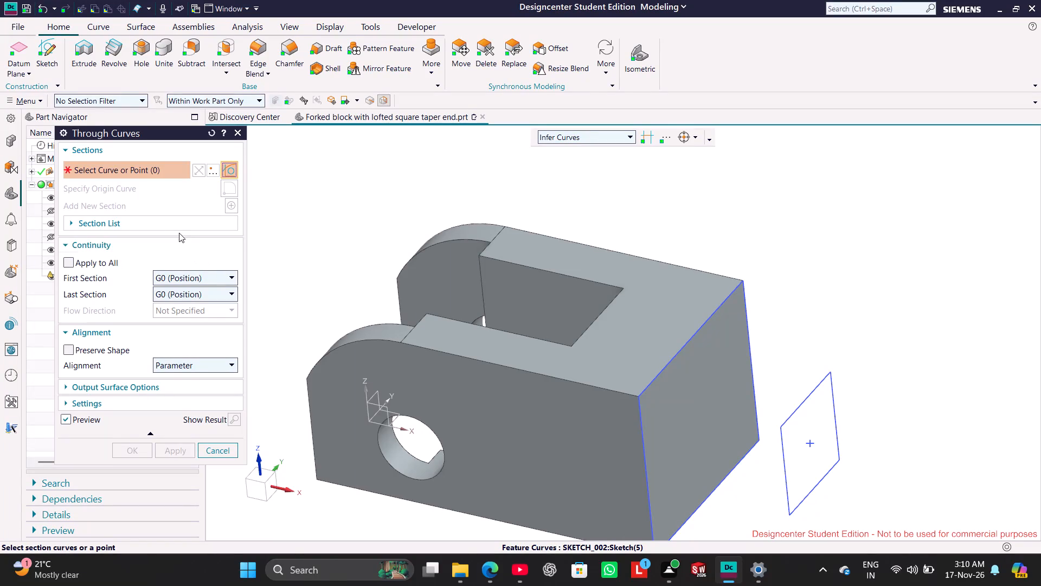
Switch to Edge, pause and close the Through Curves tutorial video, and return to Designcenter.
click(515, 576)
click(390, 342)
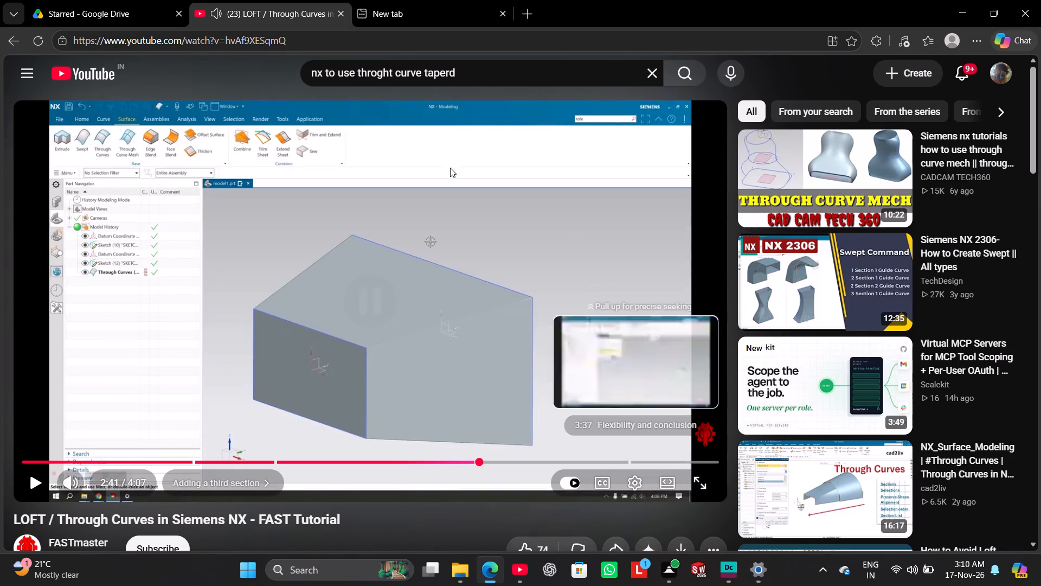
click(344, 16)
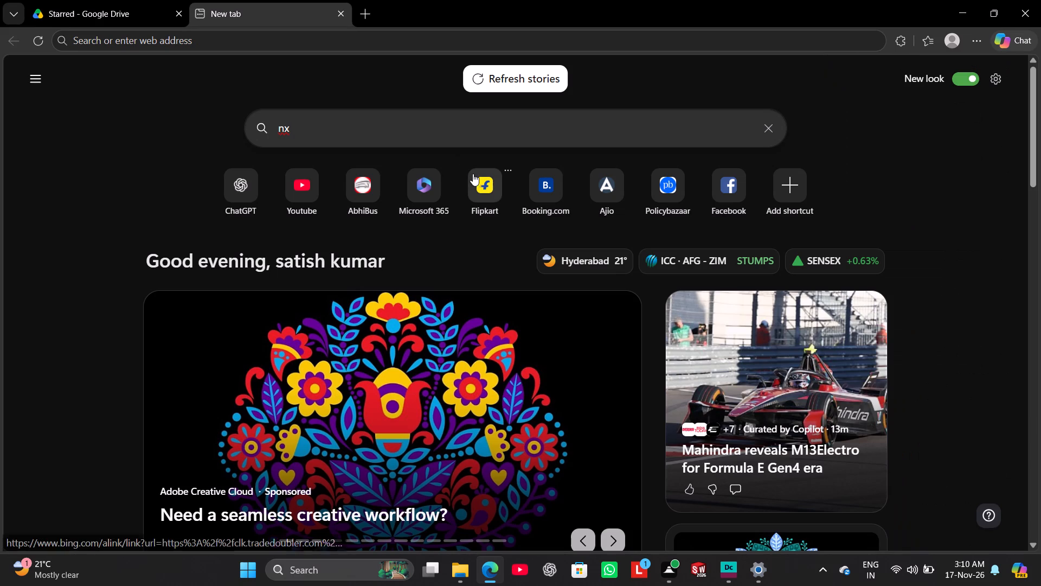
click(735, 568)
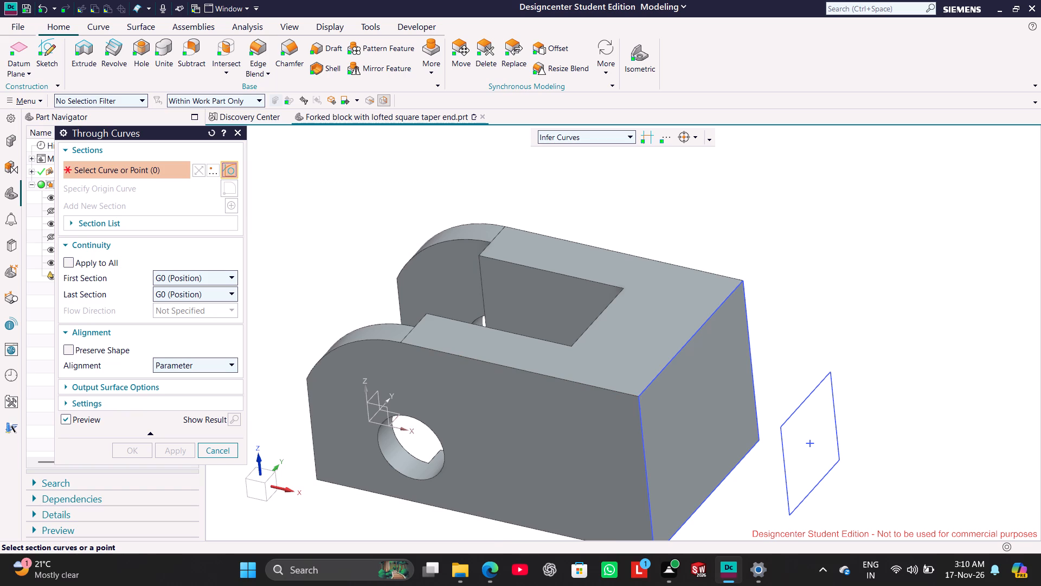
Pick the offset square as the loft's first section and add the block's end-face sketch as the second section.
click(153, 226)
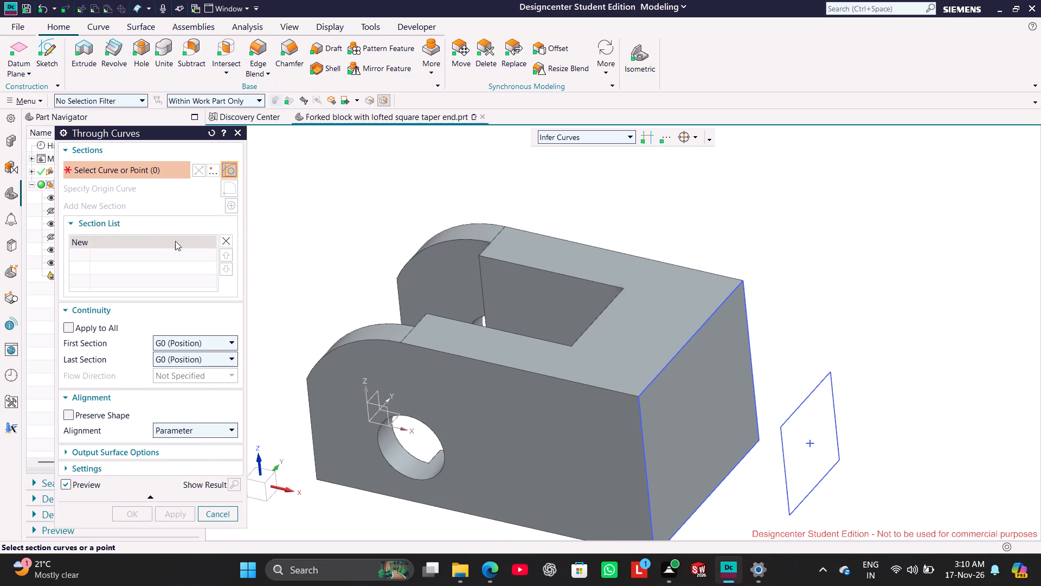
click(808, 399)
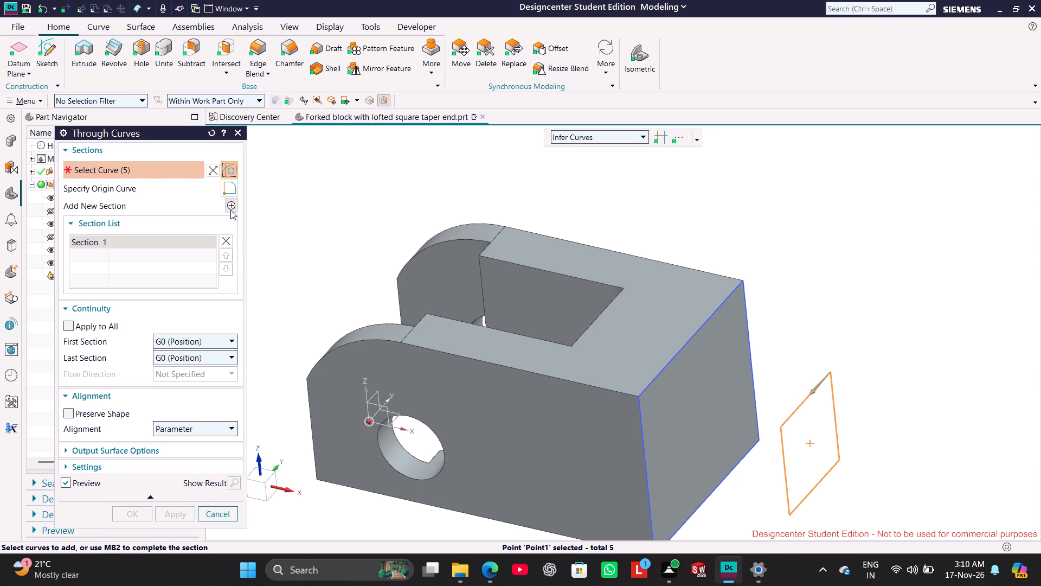
click(230, 207)
click(667, 361)
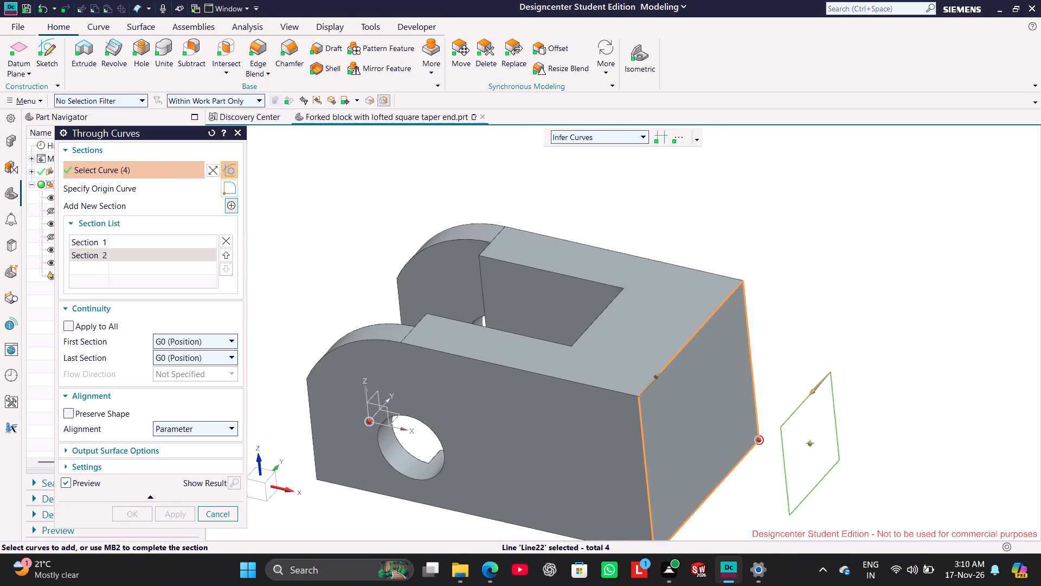
Examine the loft's alignment, output surface, body type, rebuild and preview options.
click(230, 428)
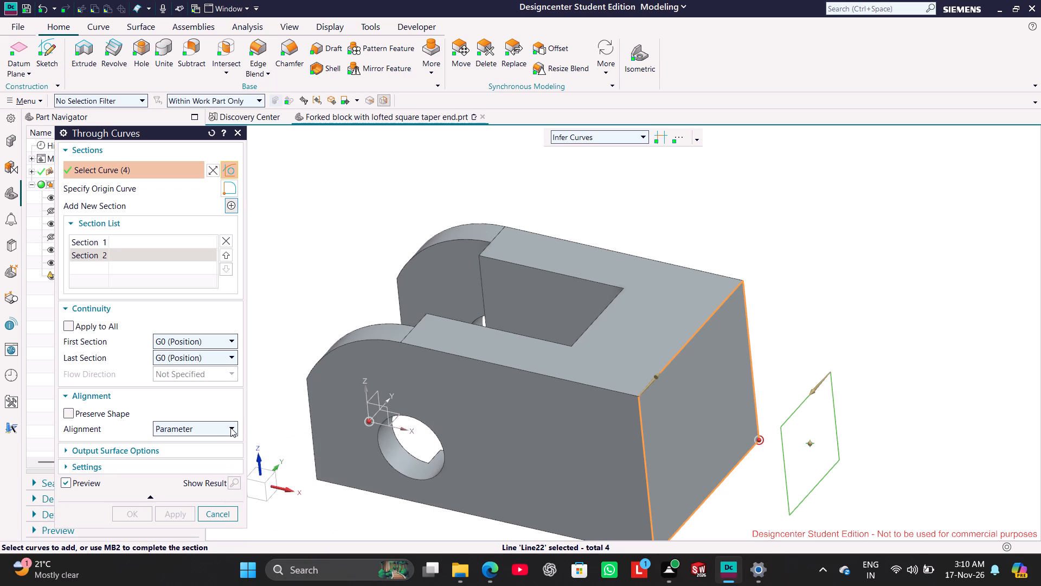
click(230, 428)
scroll(247, 390, down, 3)
scroll(241, 435, down, 2)
click(68, 446)
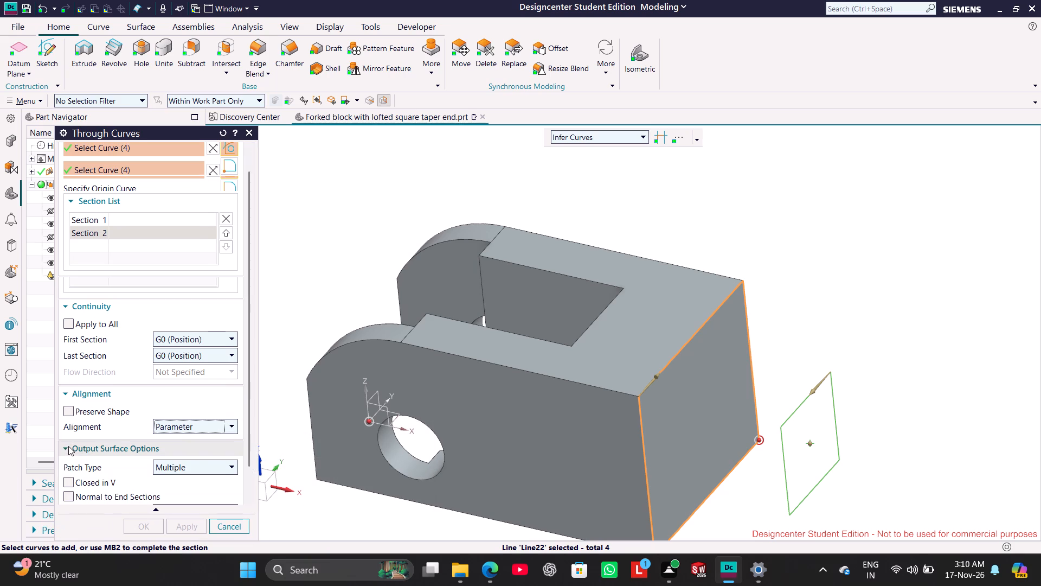
click(60, 426)
click(76, 466)
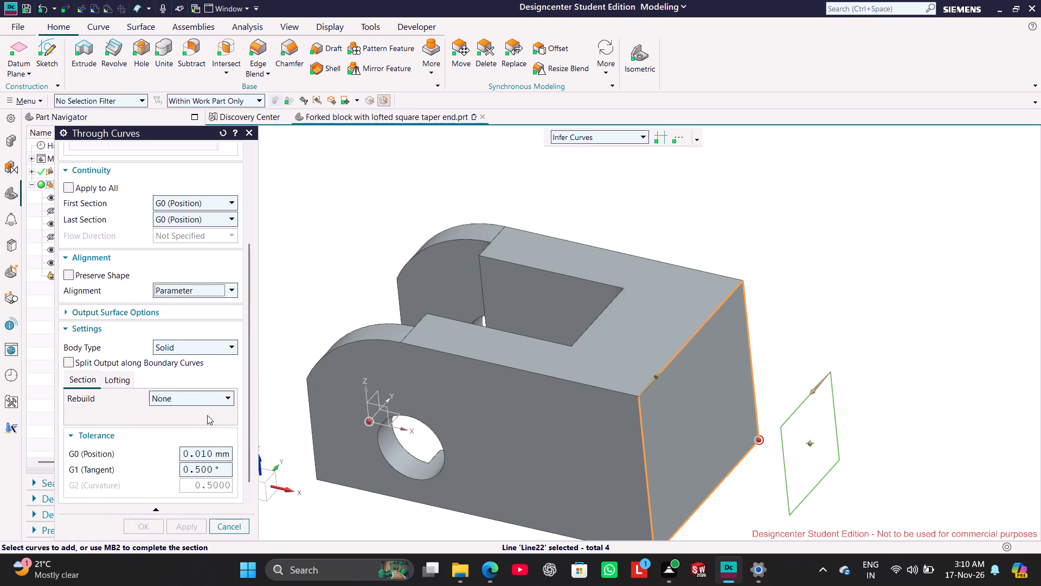
click(216, 402)
click(216, 400)
click(219, 346)
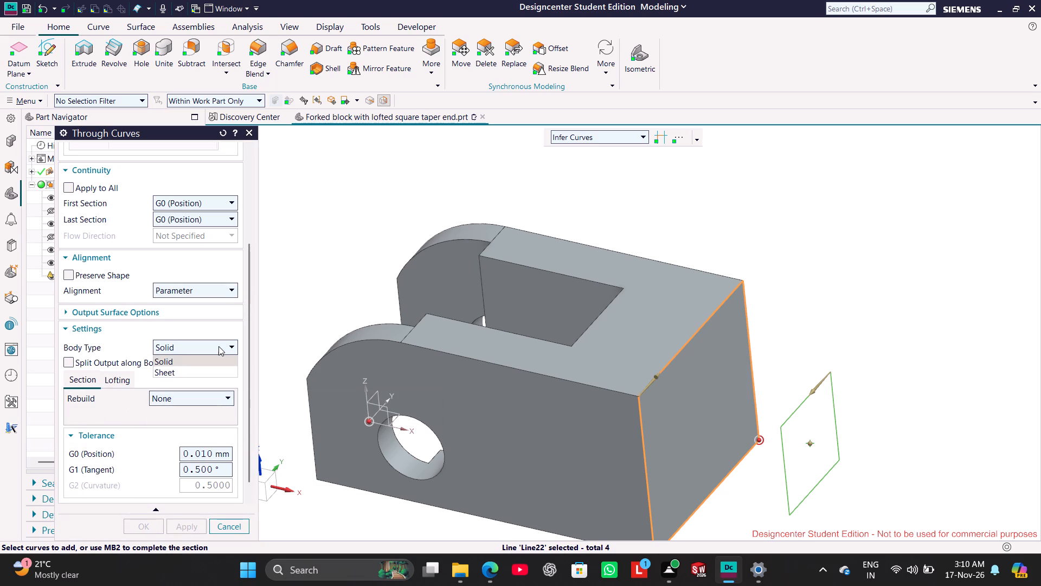
click(219, 346)
click(74, 328)
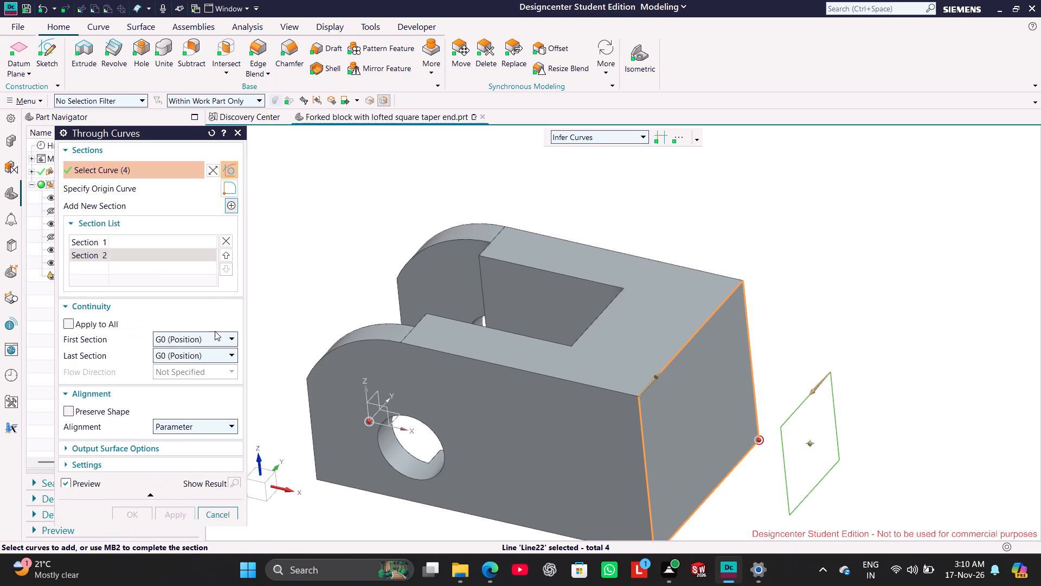
click(63, 481)
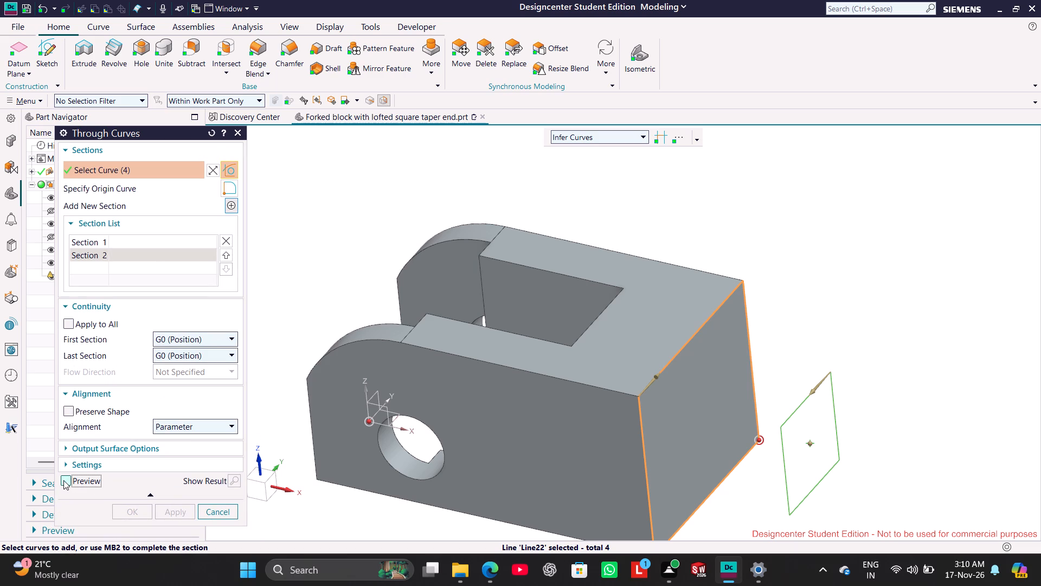
click(63, 480)
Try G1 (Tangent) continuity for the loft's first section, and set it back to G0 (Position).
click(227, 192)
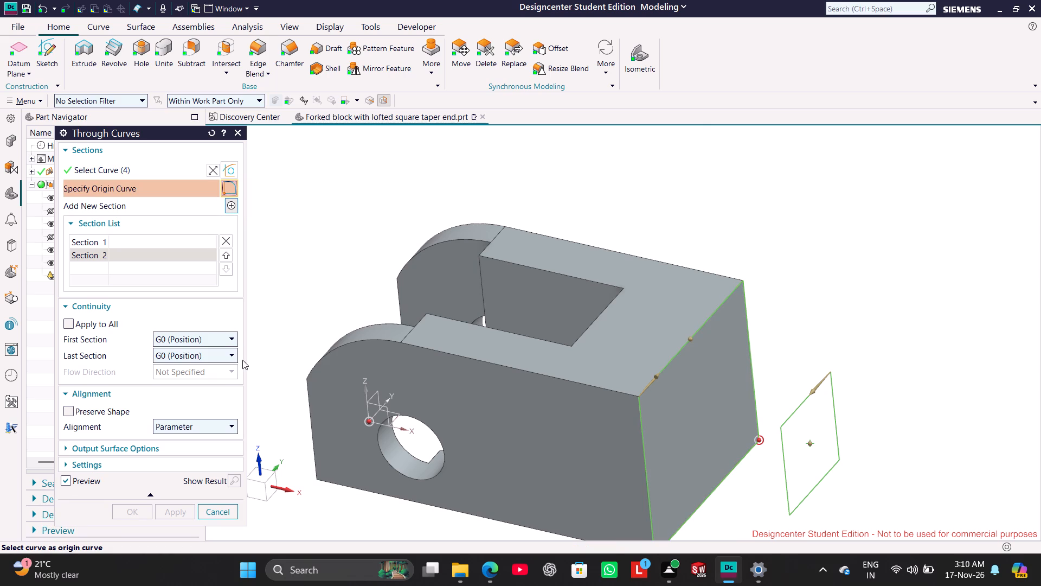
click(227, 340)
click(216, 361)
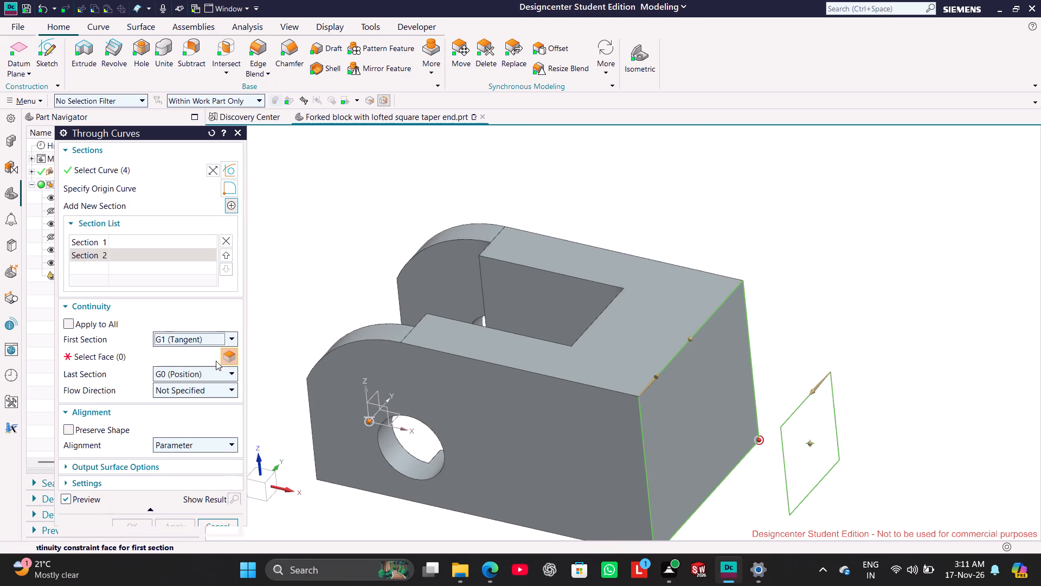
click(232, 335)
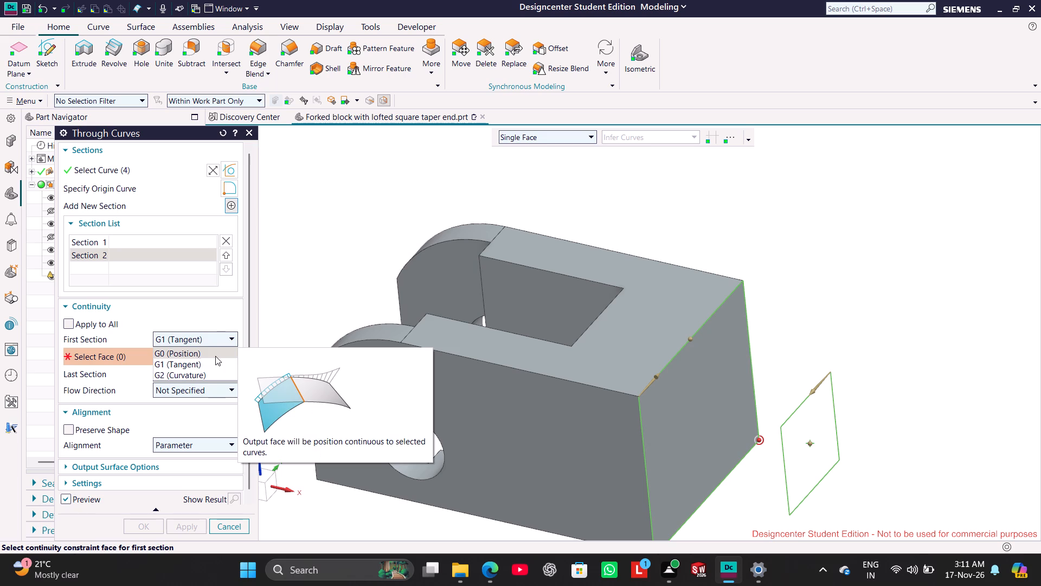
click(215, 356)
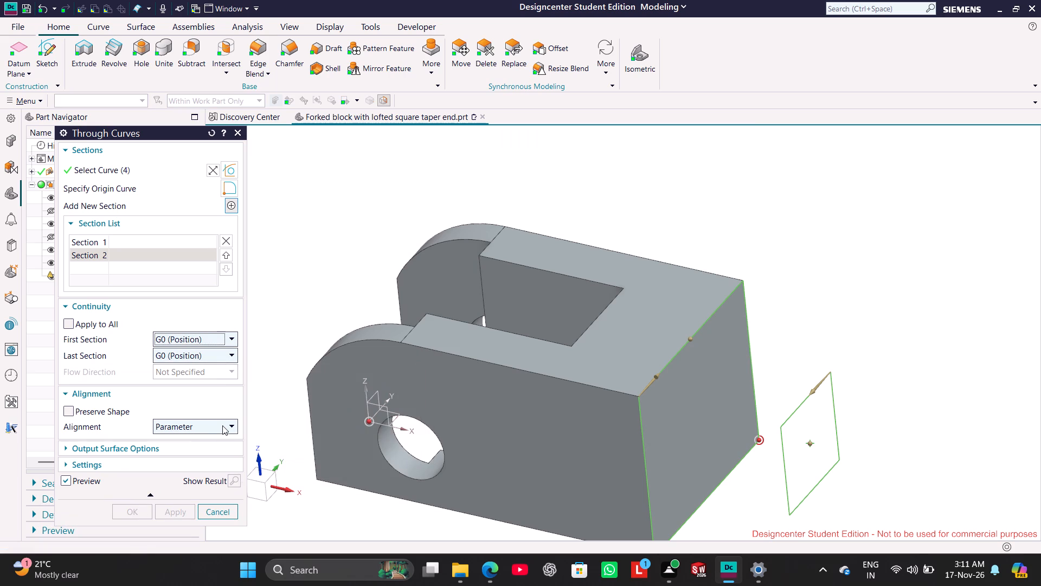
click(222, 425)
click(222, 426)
Switch to Edge with YouTube open and close the blank new tab.
click(520, 571)
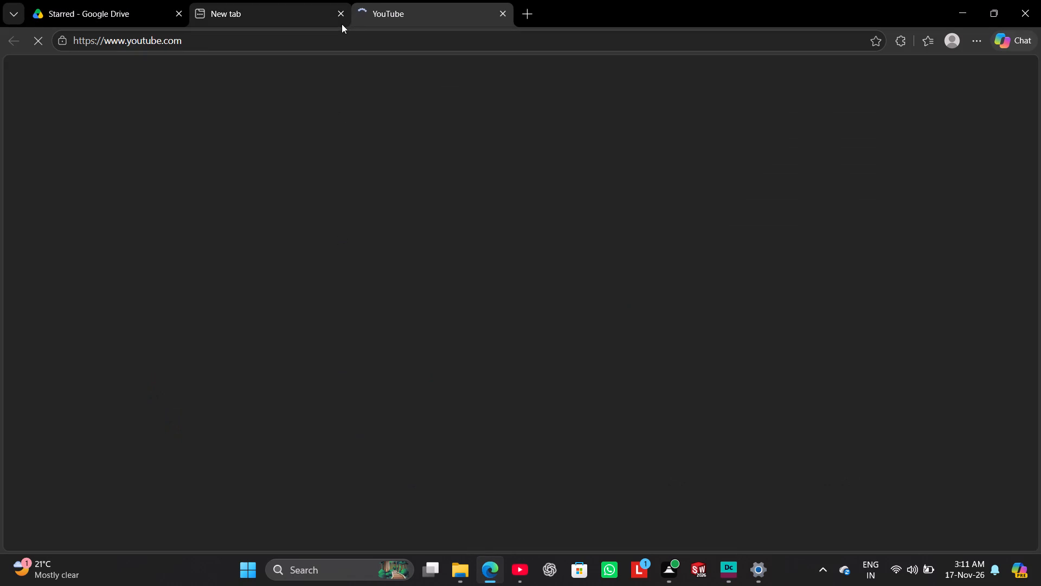
click(340, 15)
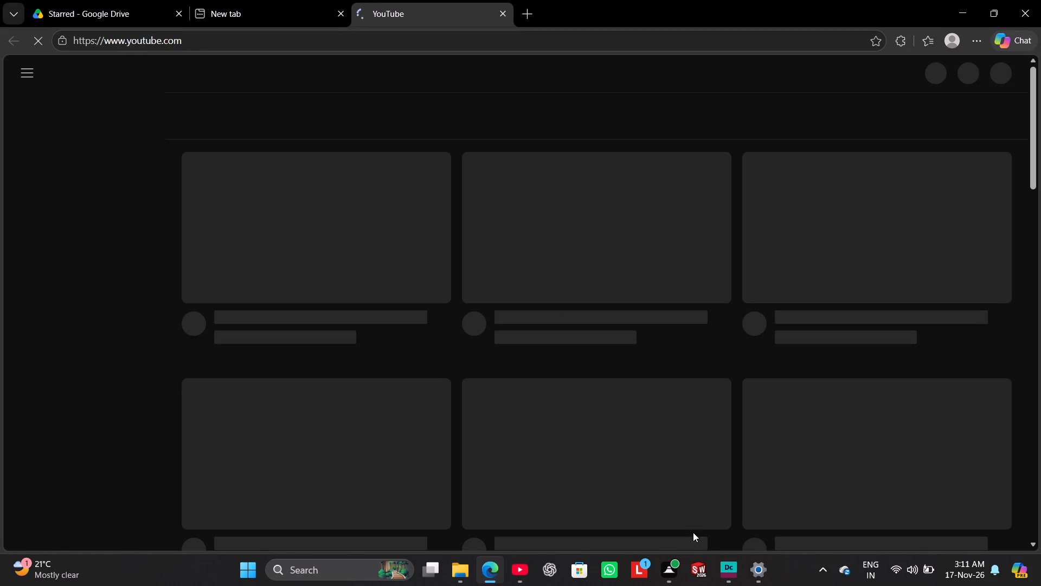
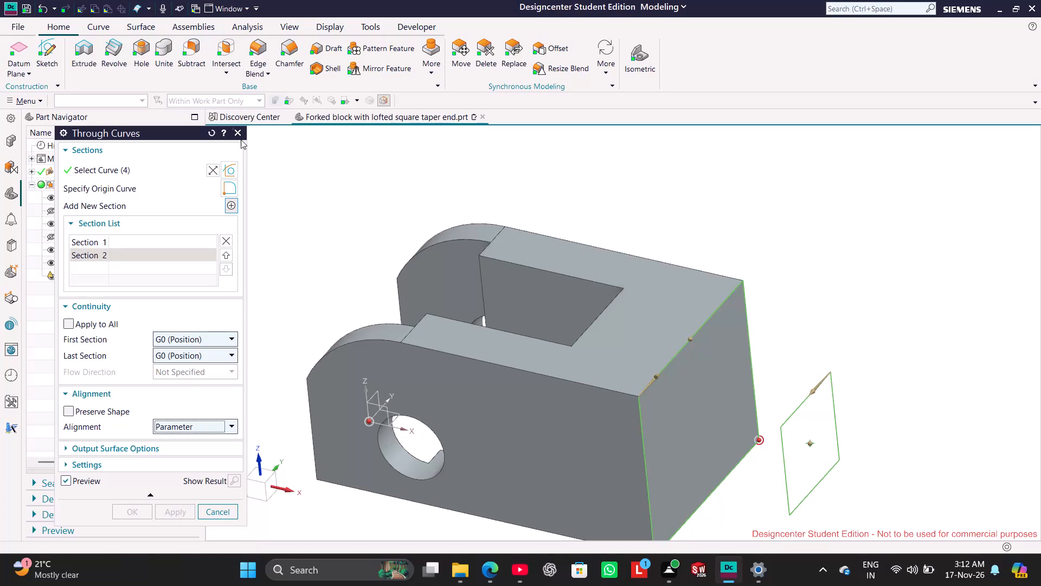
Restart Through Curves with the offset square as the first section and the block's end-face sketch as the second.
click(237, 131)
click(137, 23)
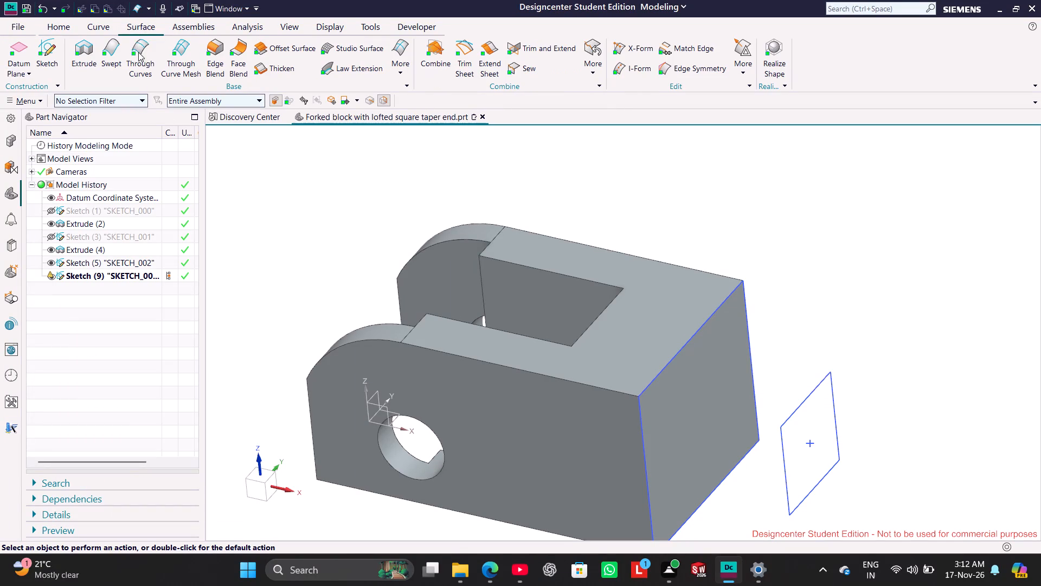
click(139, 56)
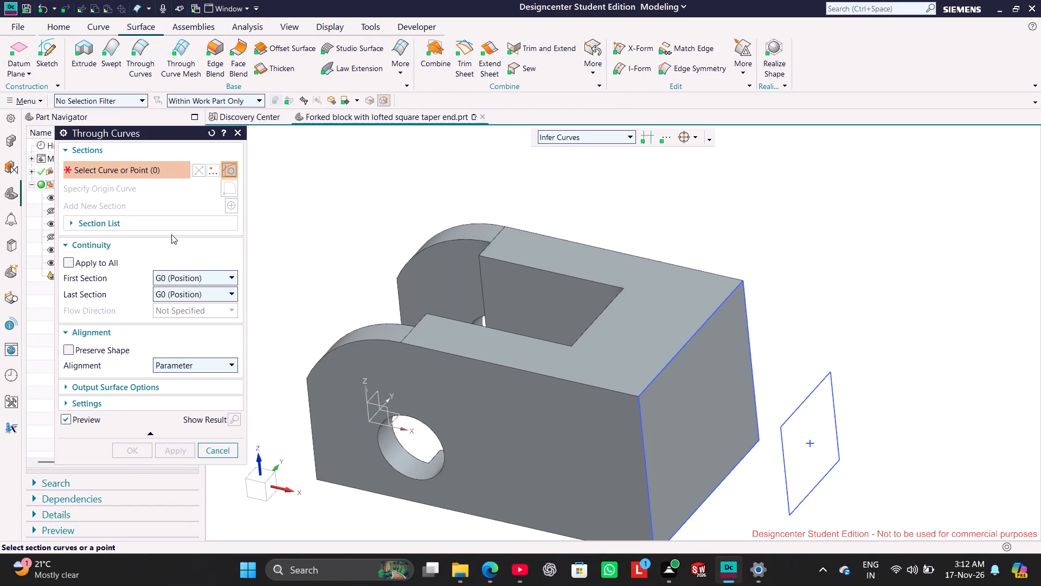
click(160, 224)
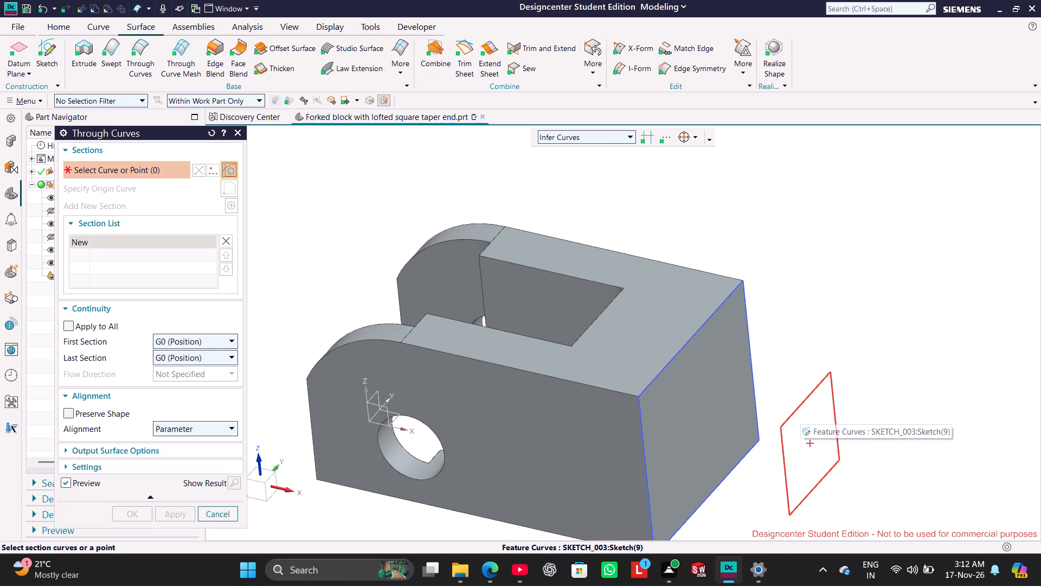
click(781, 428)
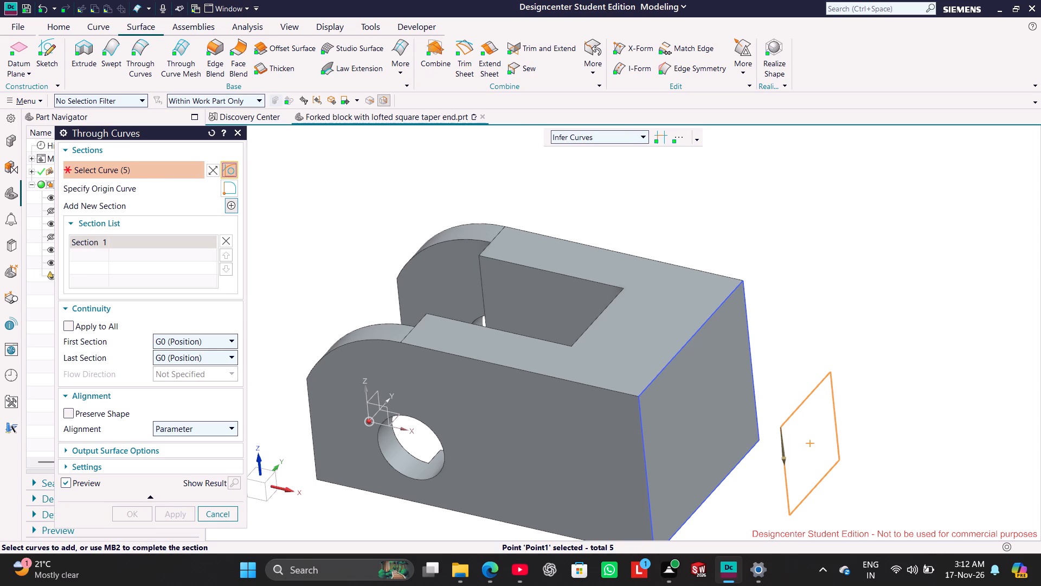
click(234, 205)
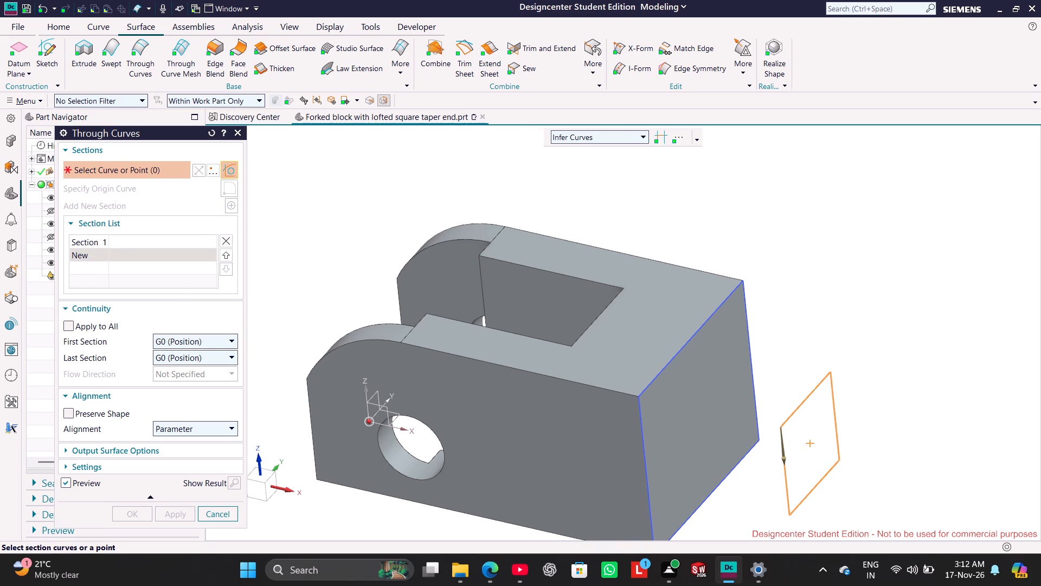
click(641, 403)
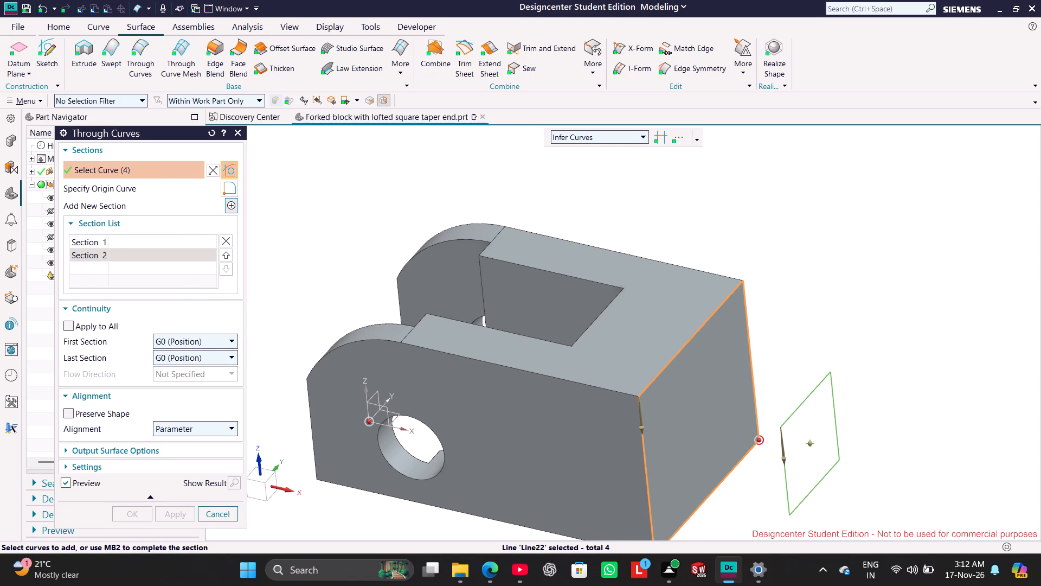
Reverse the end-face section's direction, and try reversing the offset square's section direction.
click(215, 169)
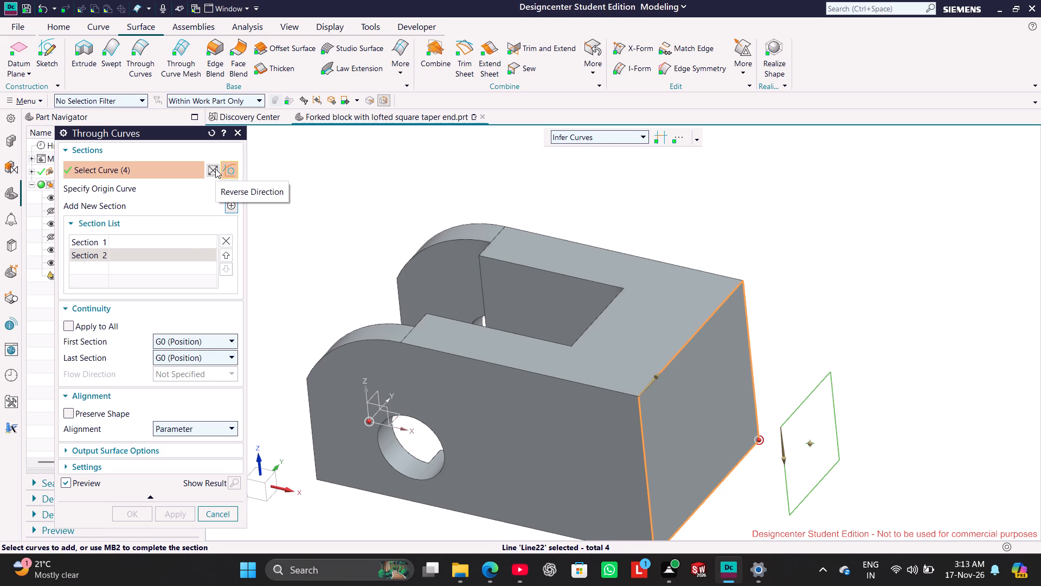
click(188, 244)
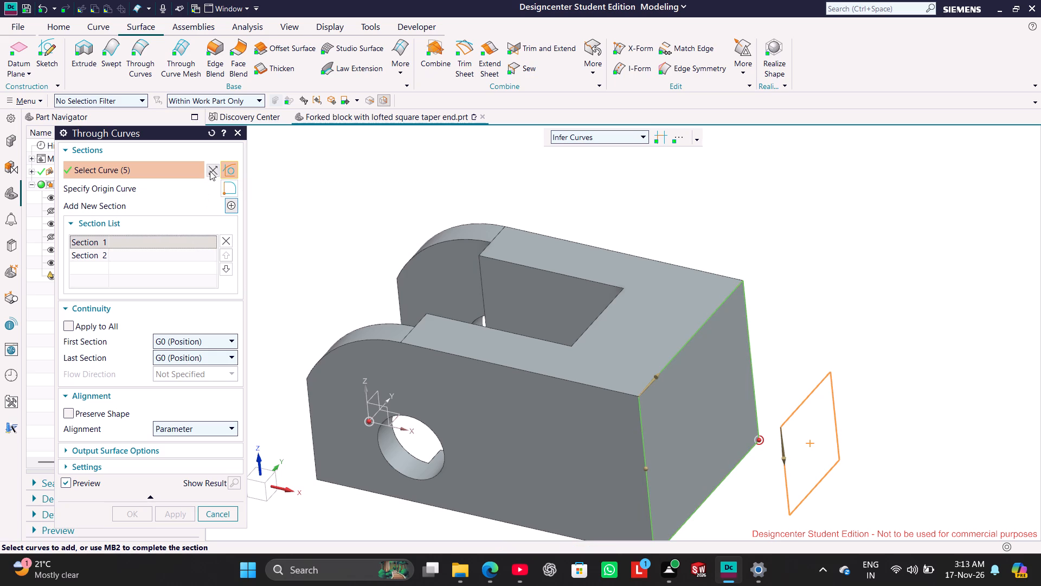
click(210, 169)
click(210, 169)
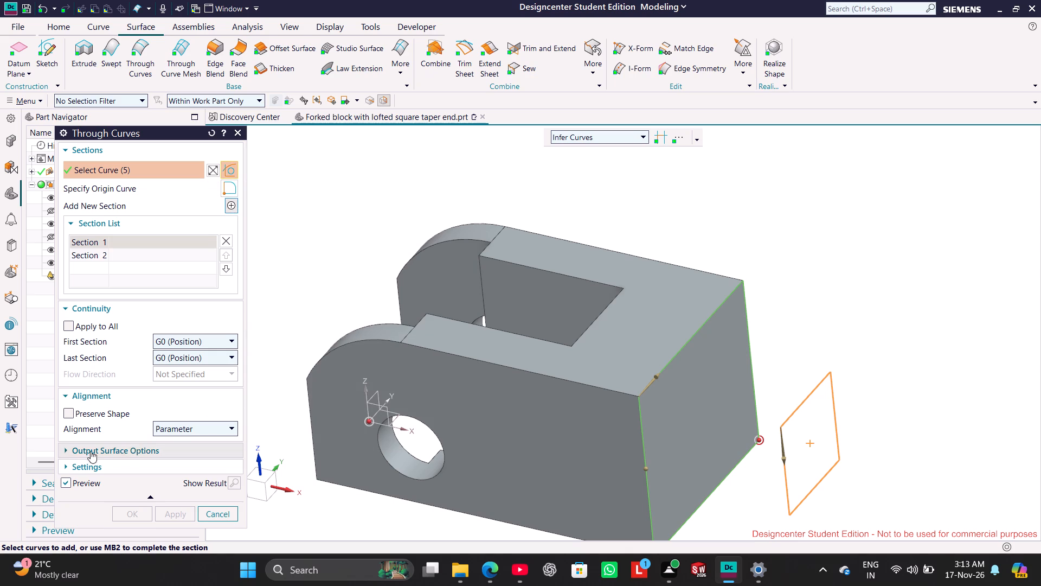
Examine the loft's output surface, body type, rebuild, tolerance and alignment options.
click(74, 448)
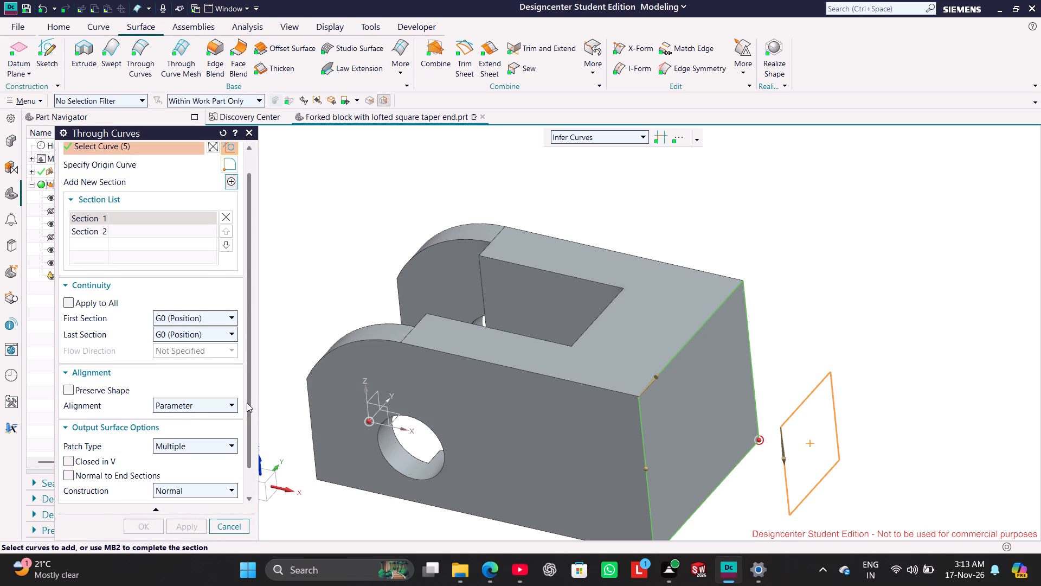
drag(247, 402, 249, 465)
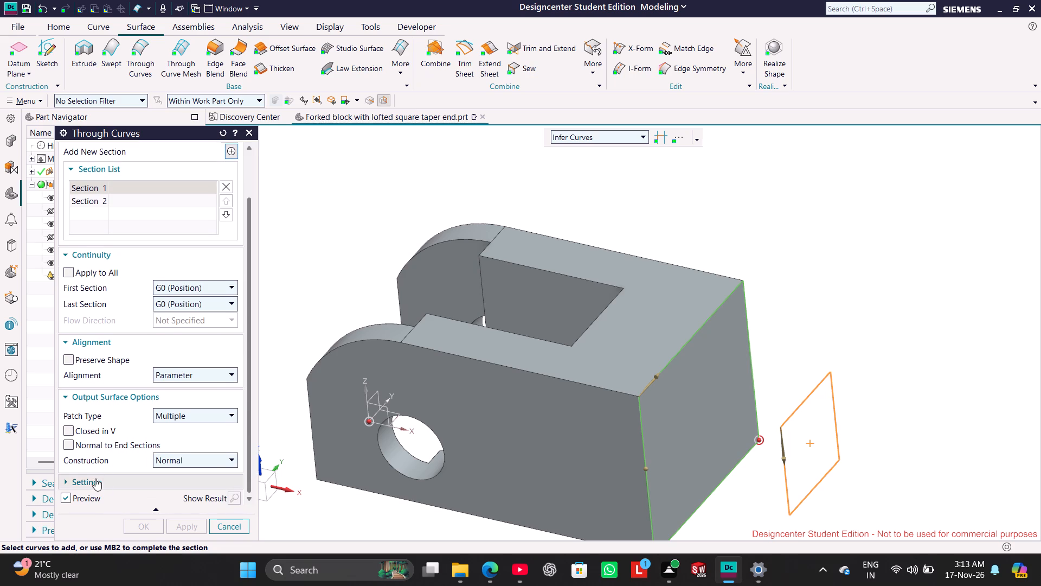
click(67, 479)
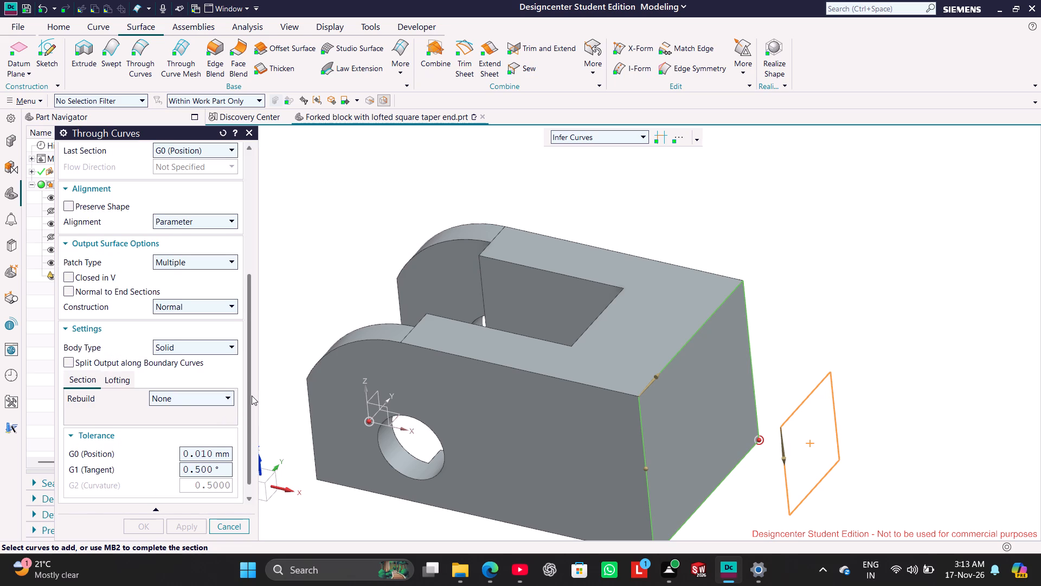
drag(252, 396, 262, 384)
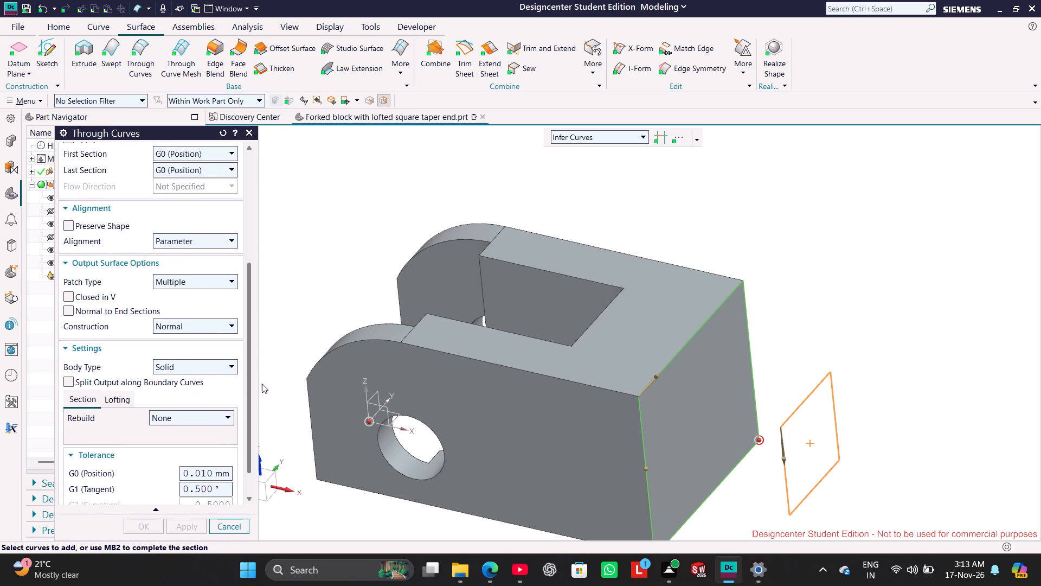
drag(262, 384, 265, 359)
click(230, 285)
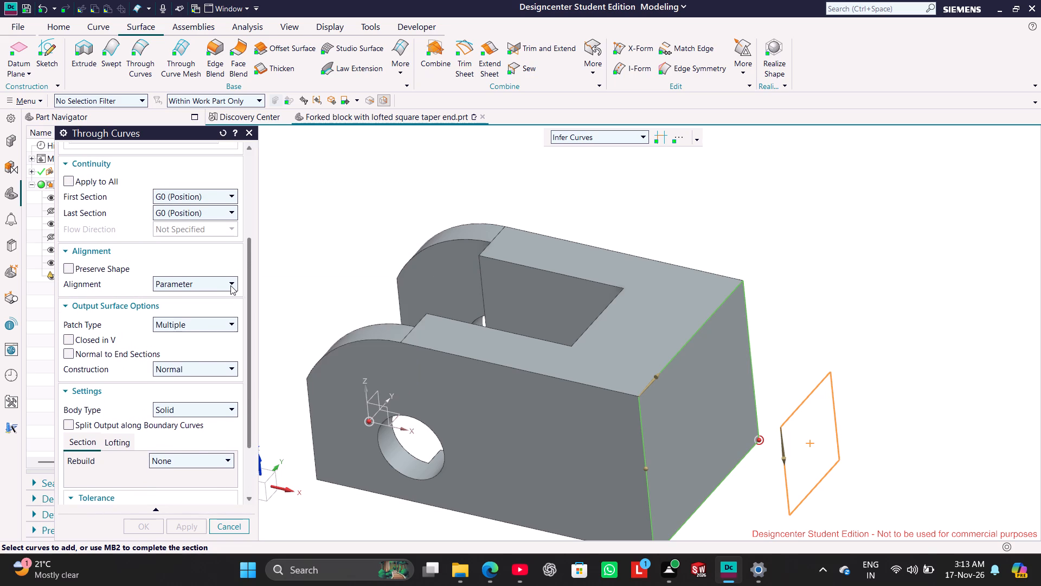
click(230, 285)
click(231, 285)
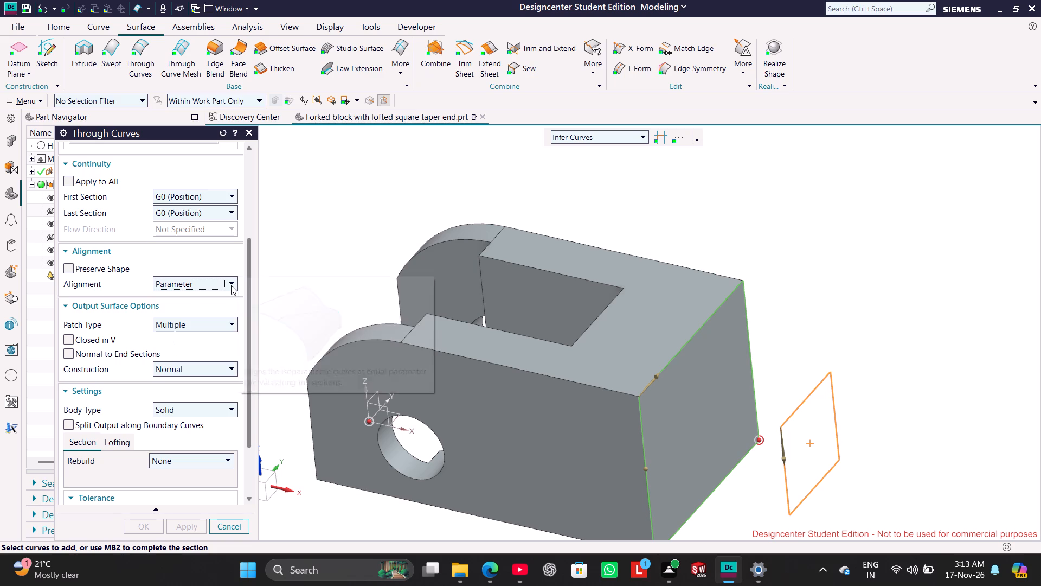
click(231, 286)
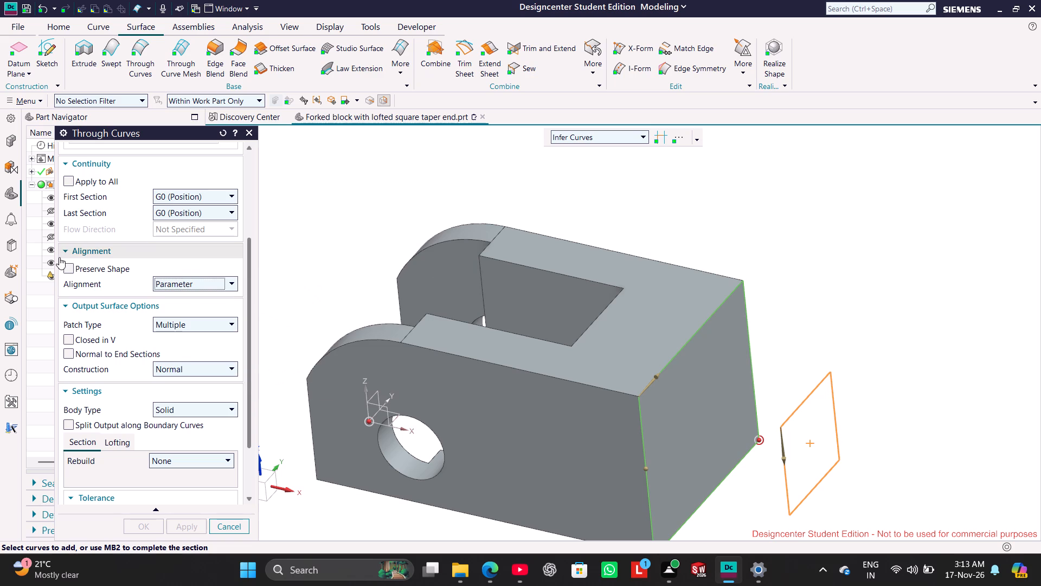
click(63, 256)
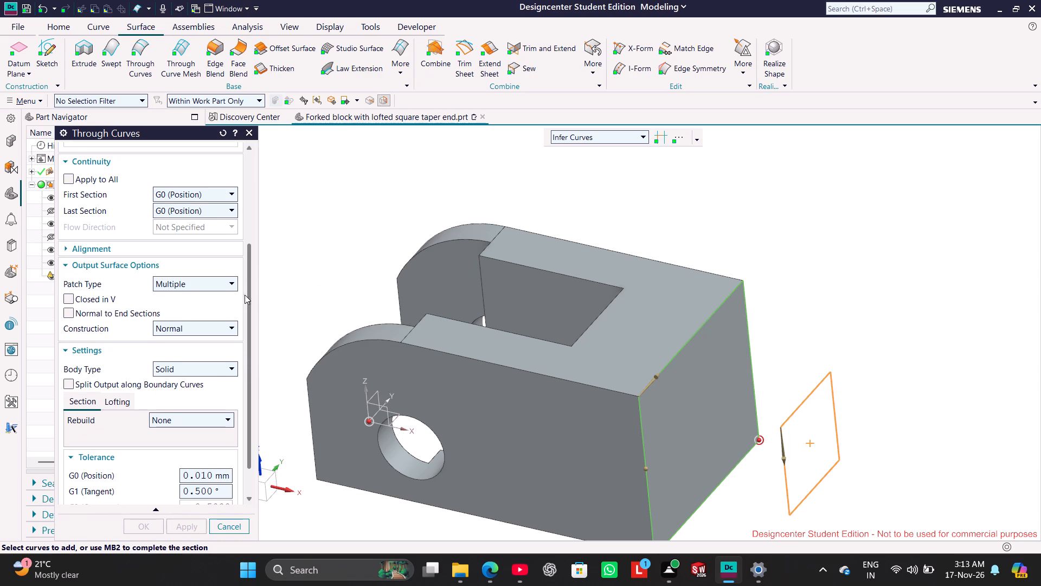
drag(249, 297, 267, 186)
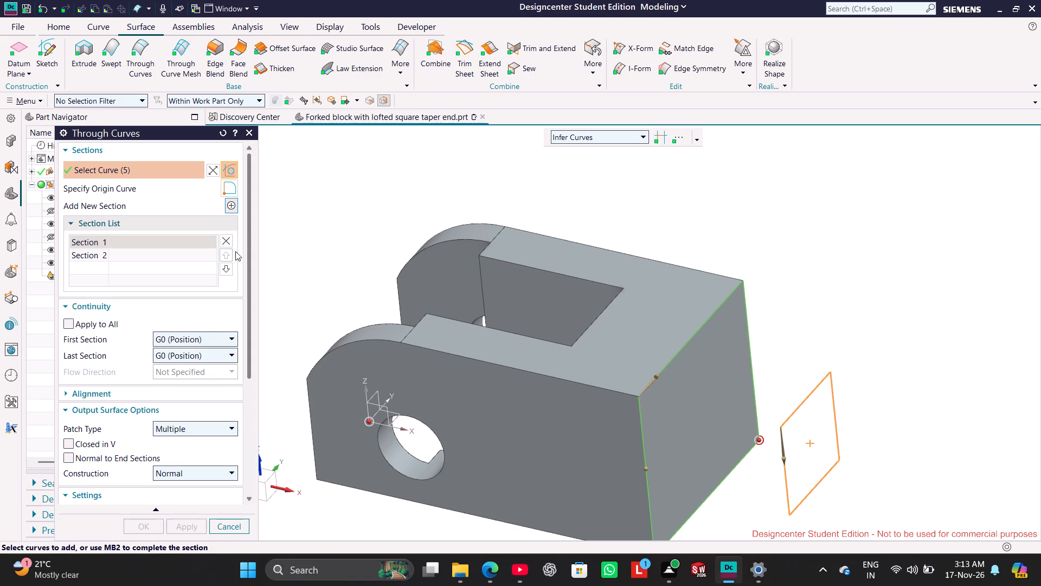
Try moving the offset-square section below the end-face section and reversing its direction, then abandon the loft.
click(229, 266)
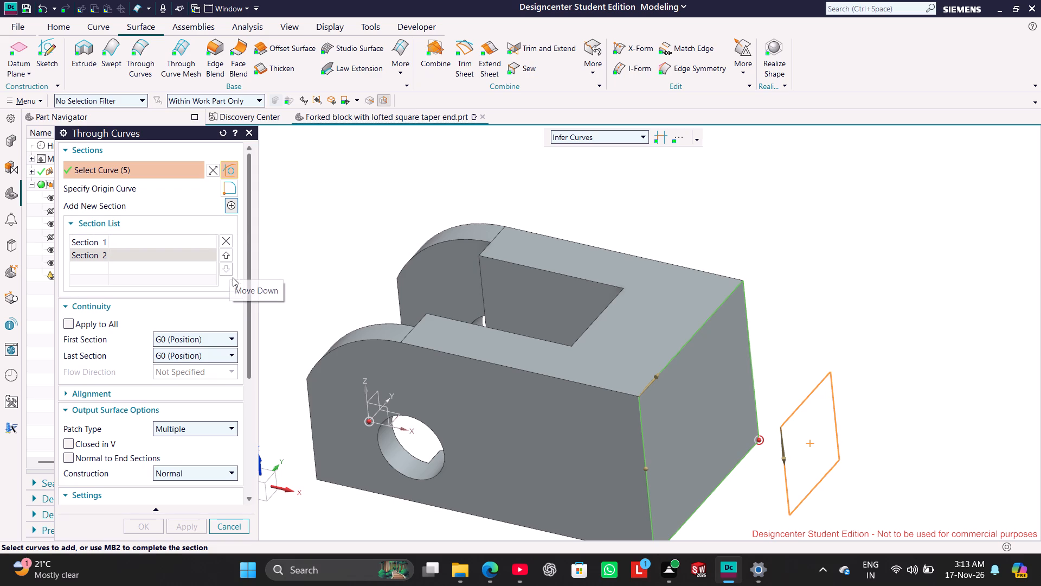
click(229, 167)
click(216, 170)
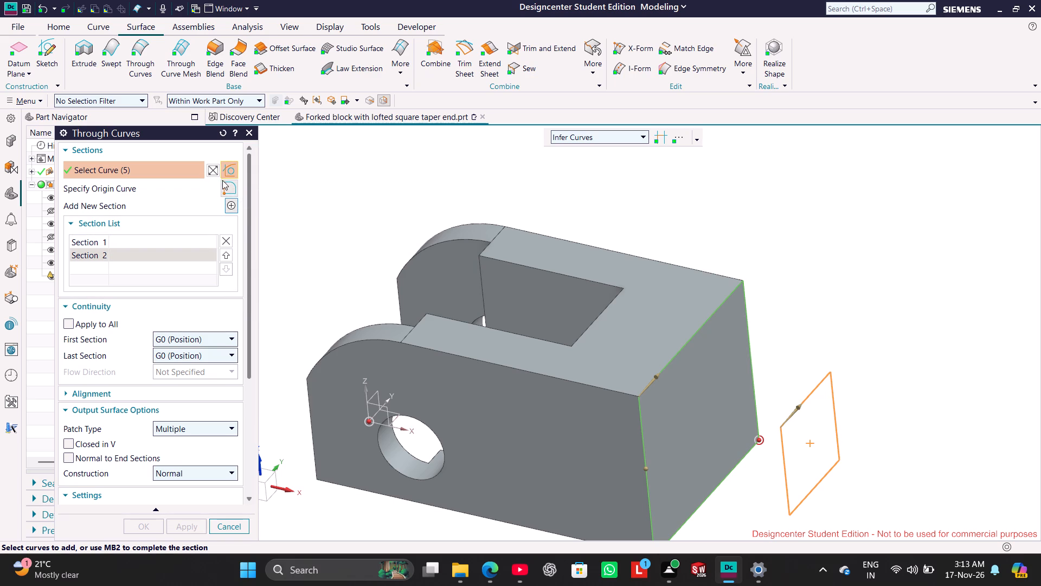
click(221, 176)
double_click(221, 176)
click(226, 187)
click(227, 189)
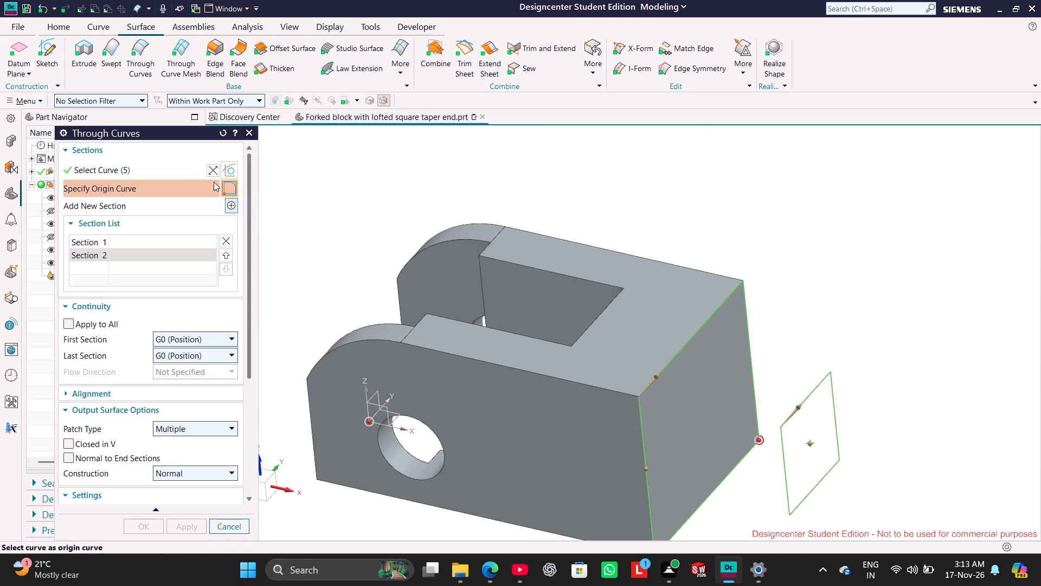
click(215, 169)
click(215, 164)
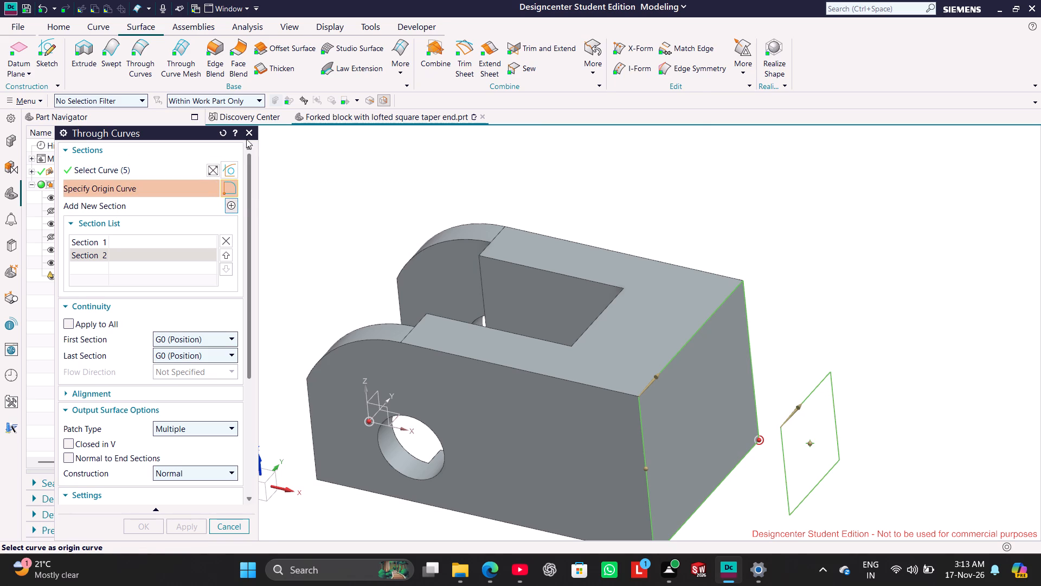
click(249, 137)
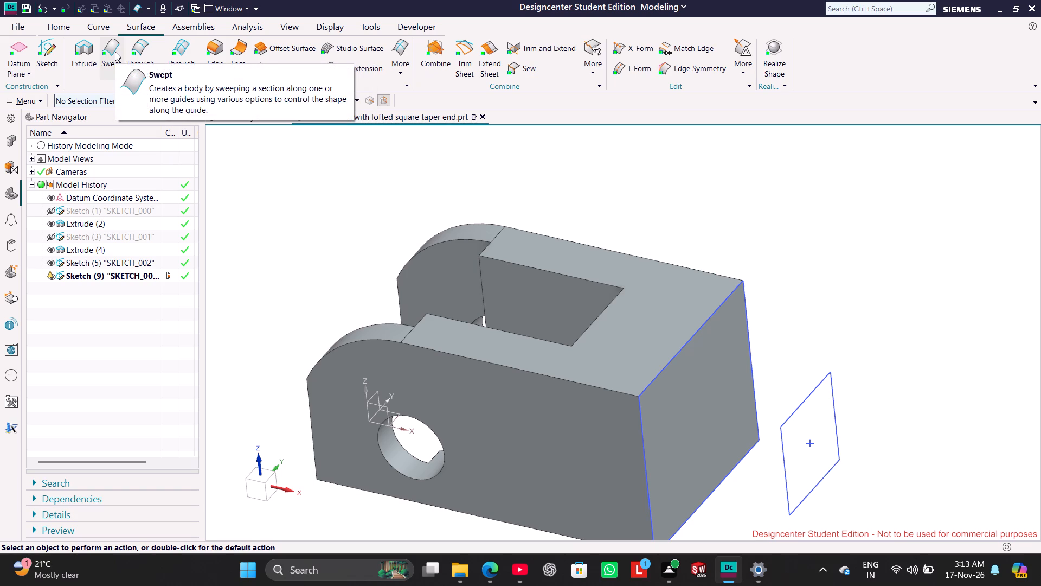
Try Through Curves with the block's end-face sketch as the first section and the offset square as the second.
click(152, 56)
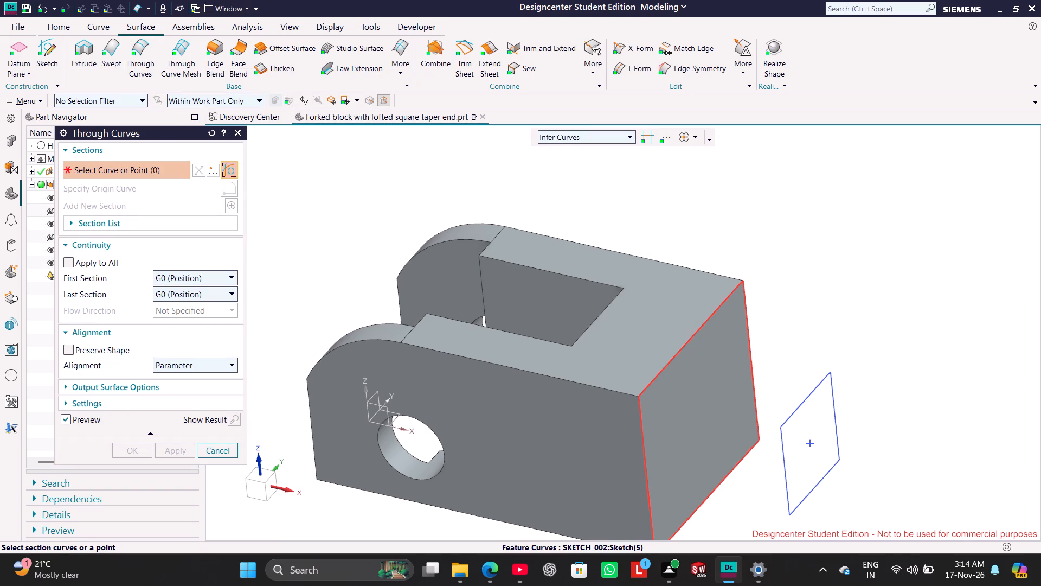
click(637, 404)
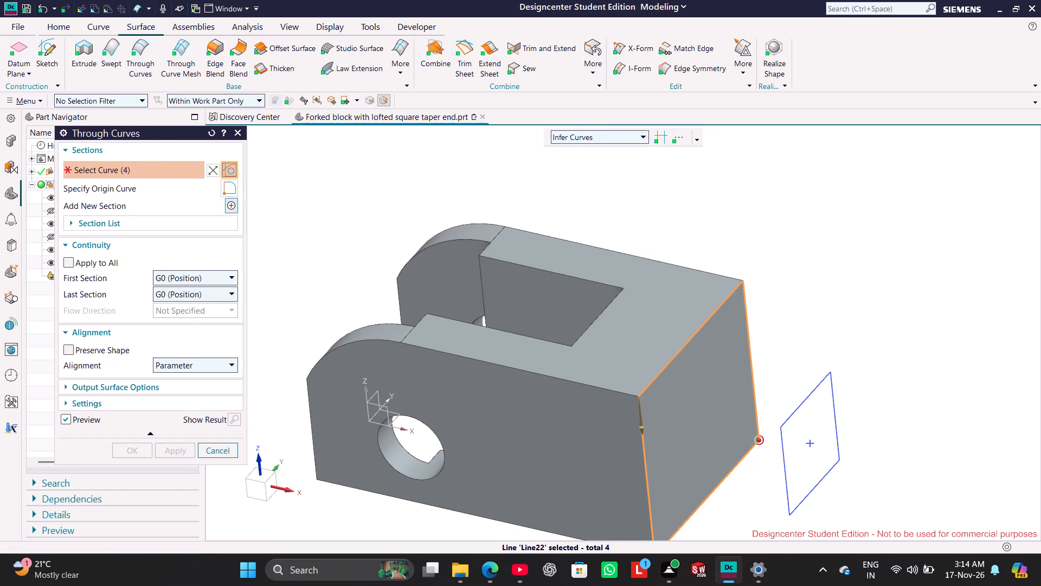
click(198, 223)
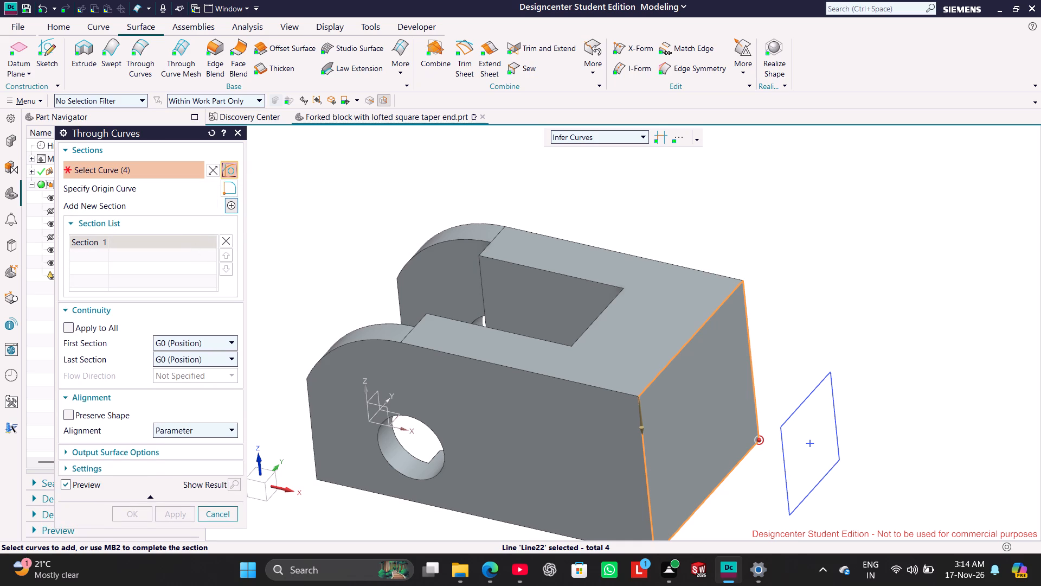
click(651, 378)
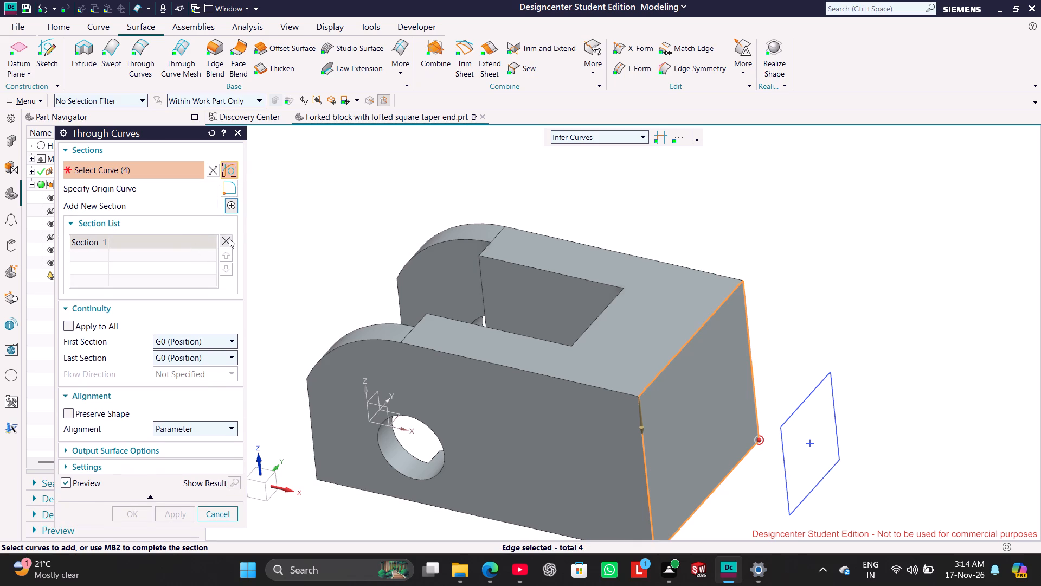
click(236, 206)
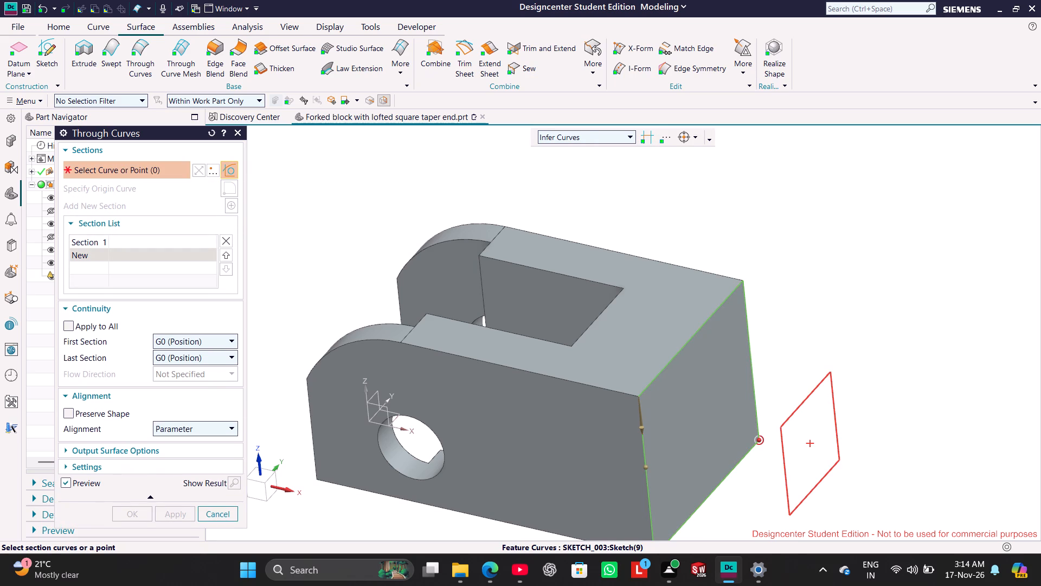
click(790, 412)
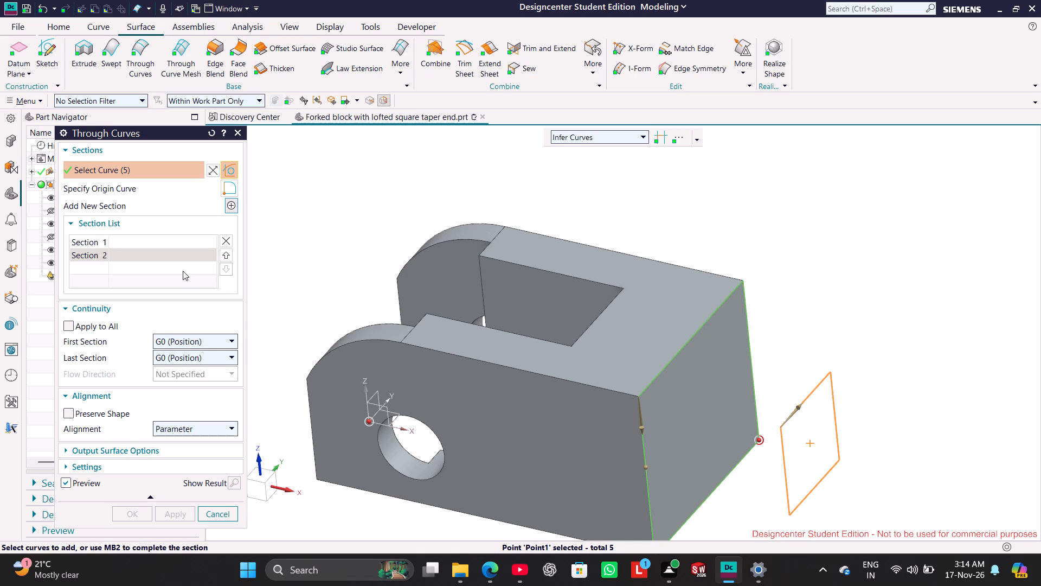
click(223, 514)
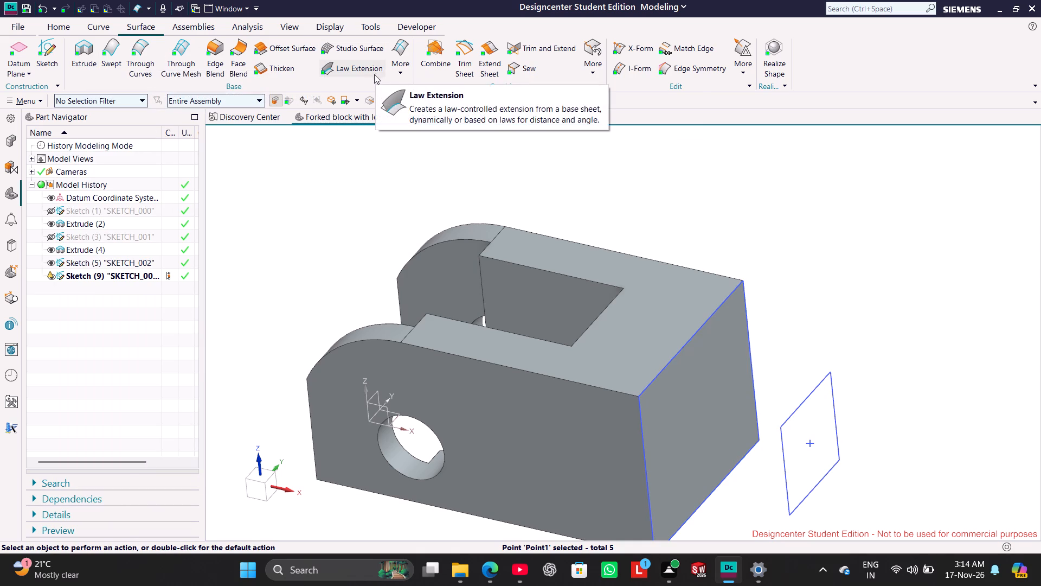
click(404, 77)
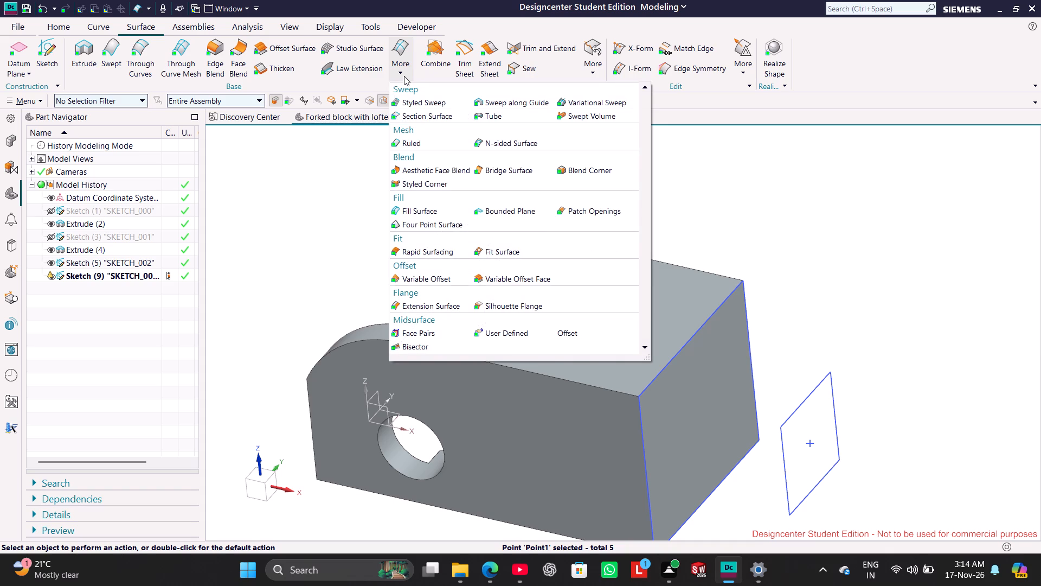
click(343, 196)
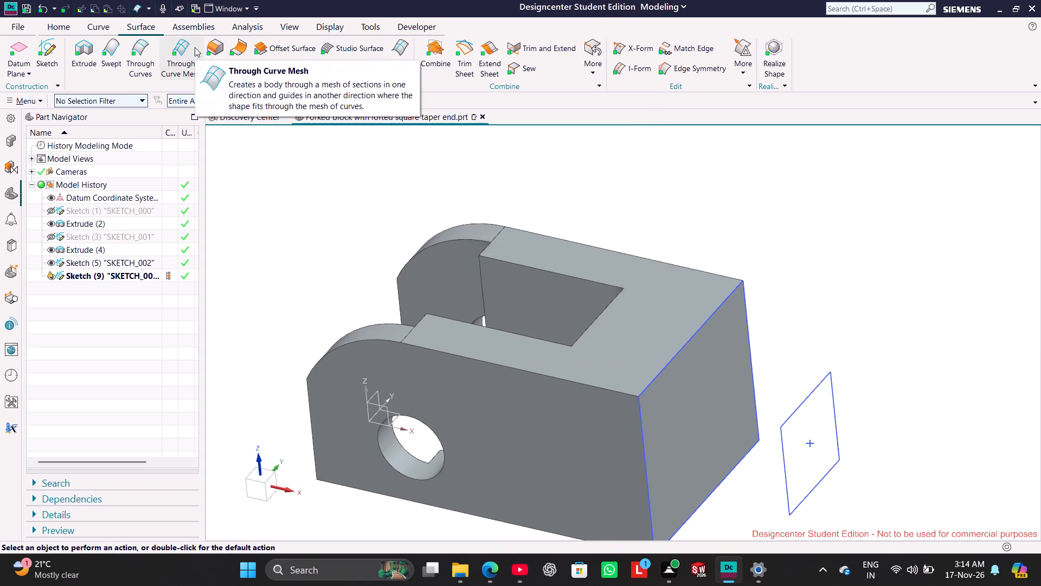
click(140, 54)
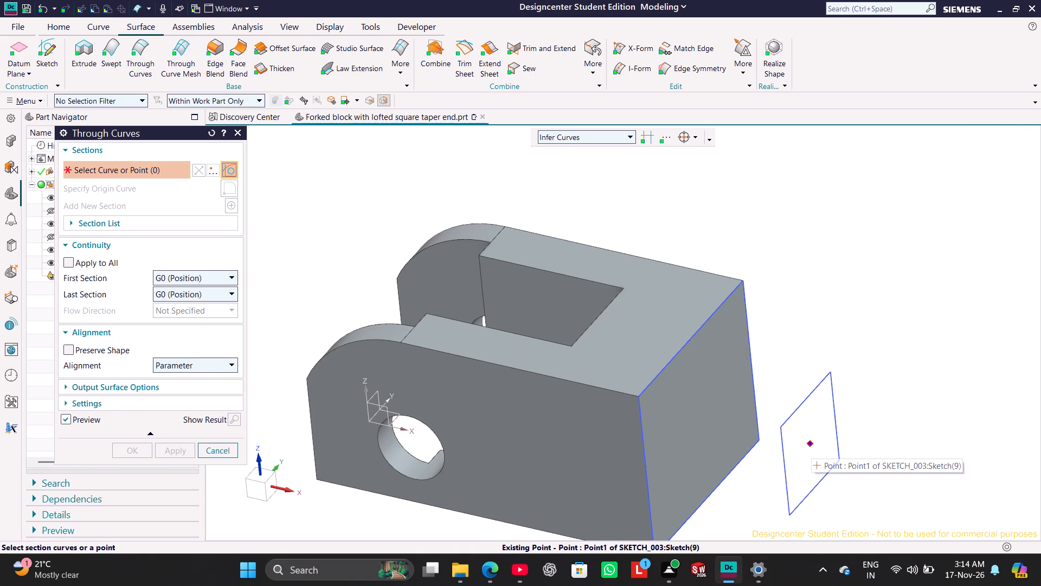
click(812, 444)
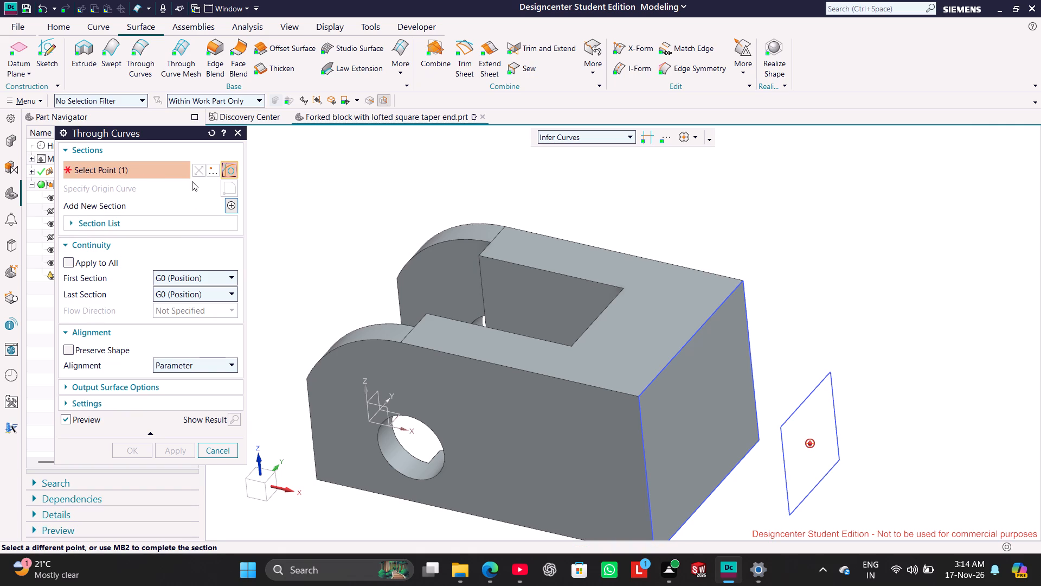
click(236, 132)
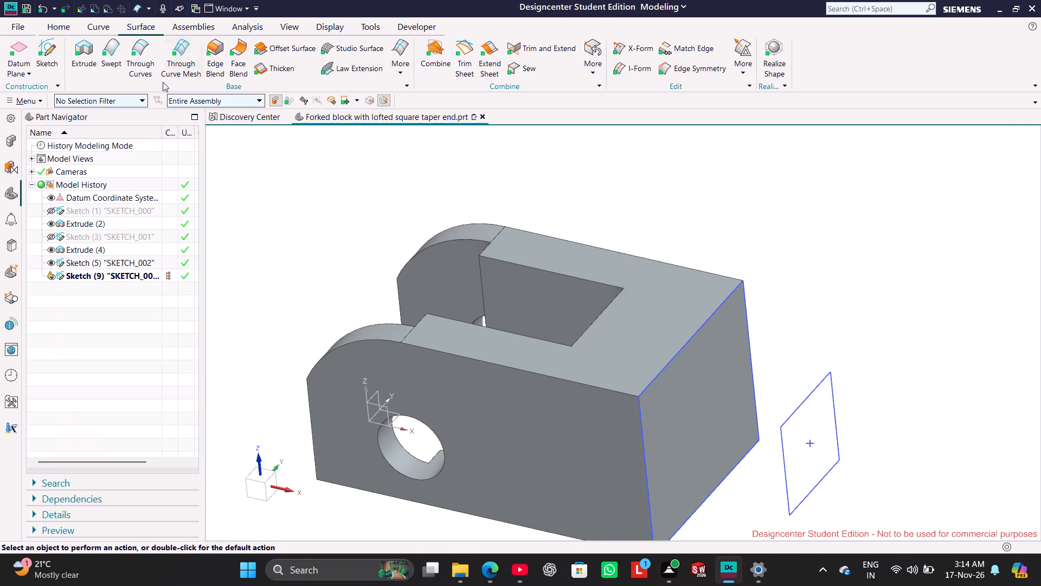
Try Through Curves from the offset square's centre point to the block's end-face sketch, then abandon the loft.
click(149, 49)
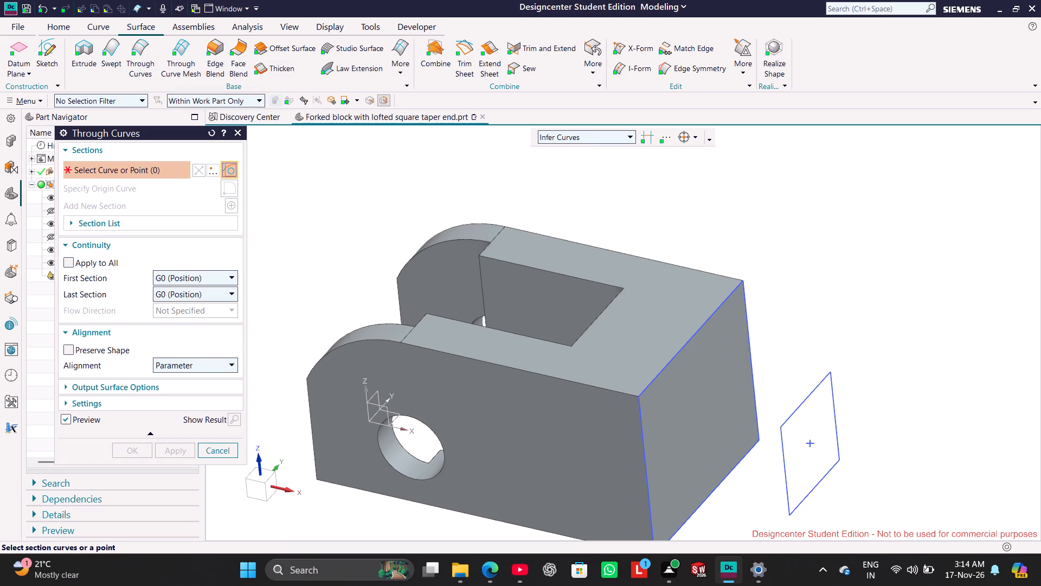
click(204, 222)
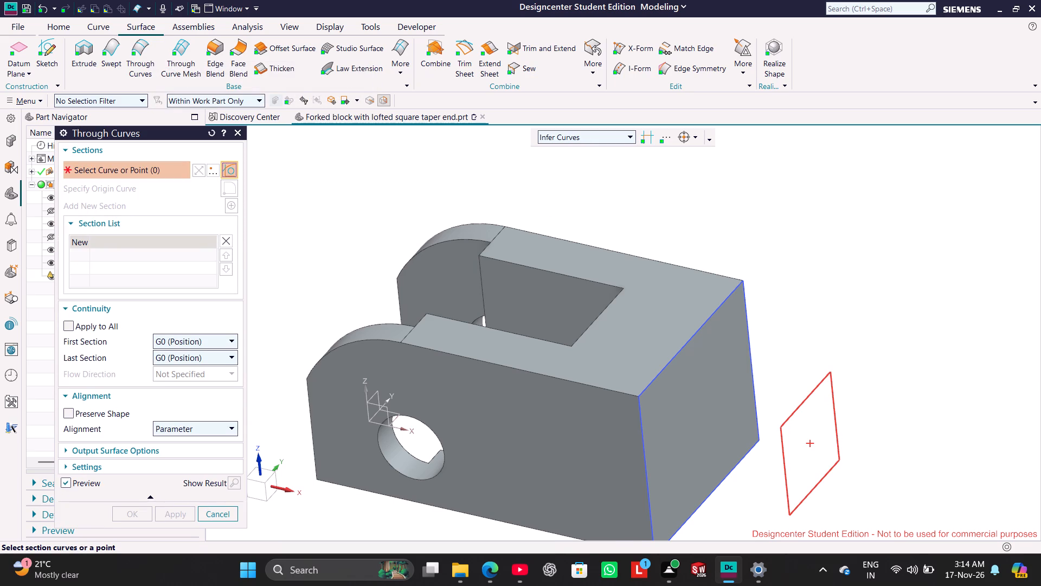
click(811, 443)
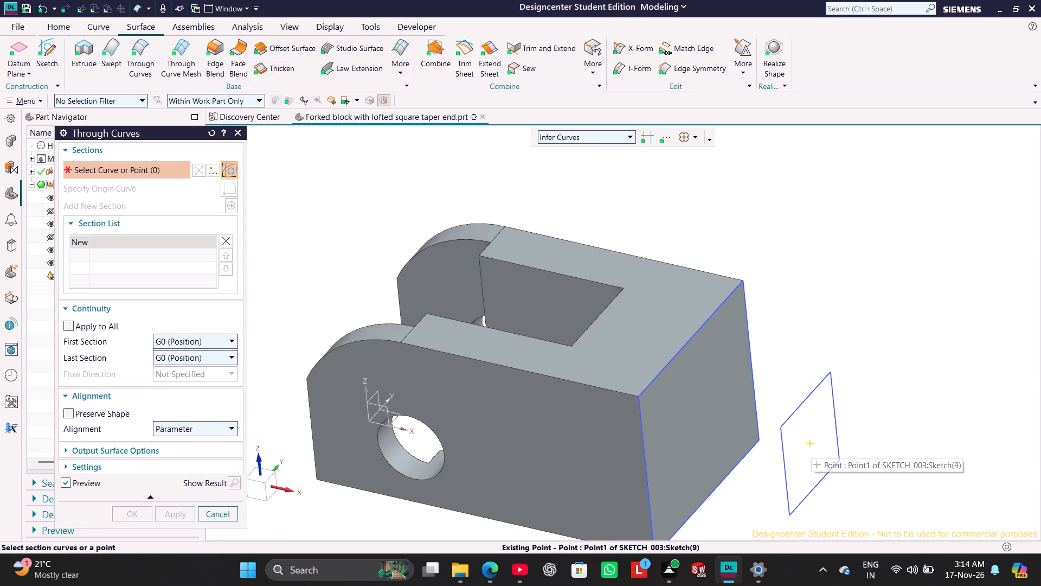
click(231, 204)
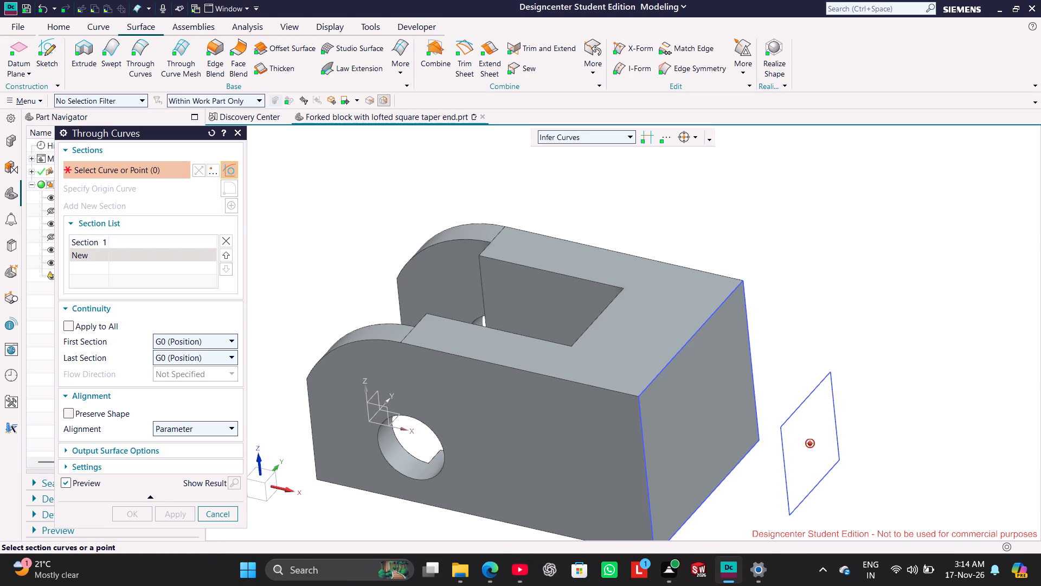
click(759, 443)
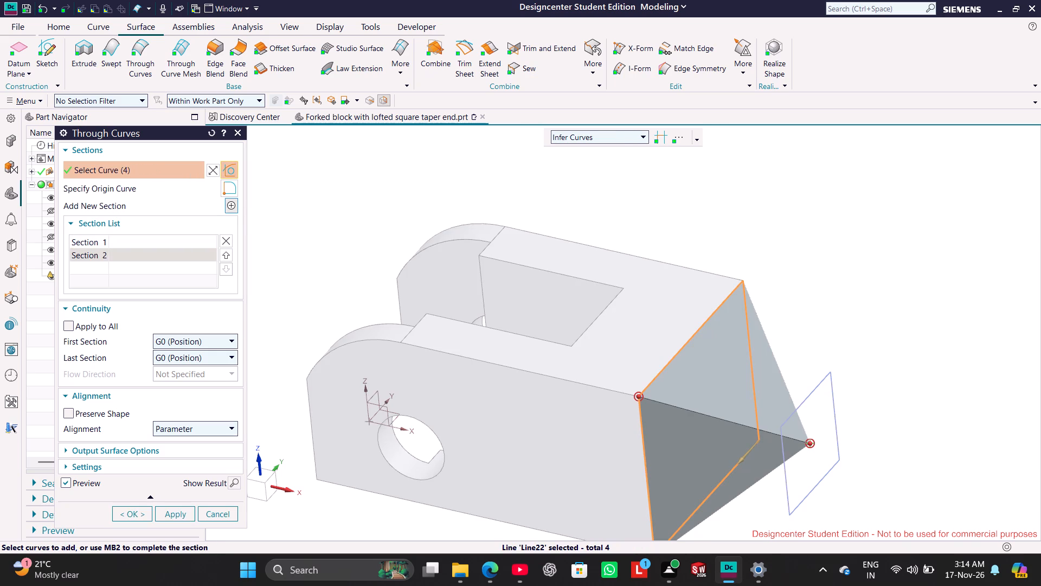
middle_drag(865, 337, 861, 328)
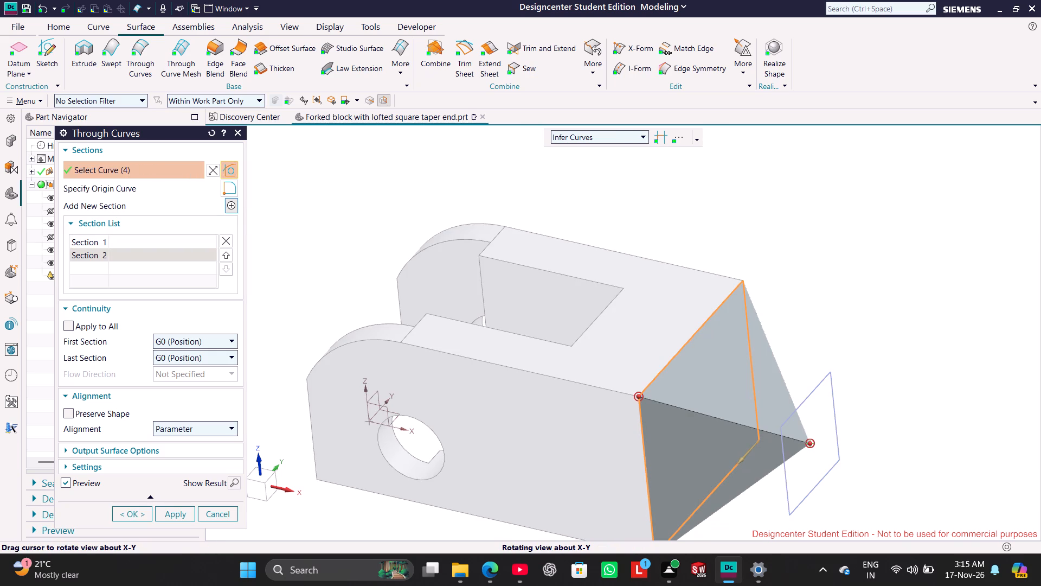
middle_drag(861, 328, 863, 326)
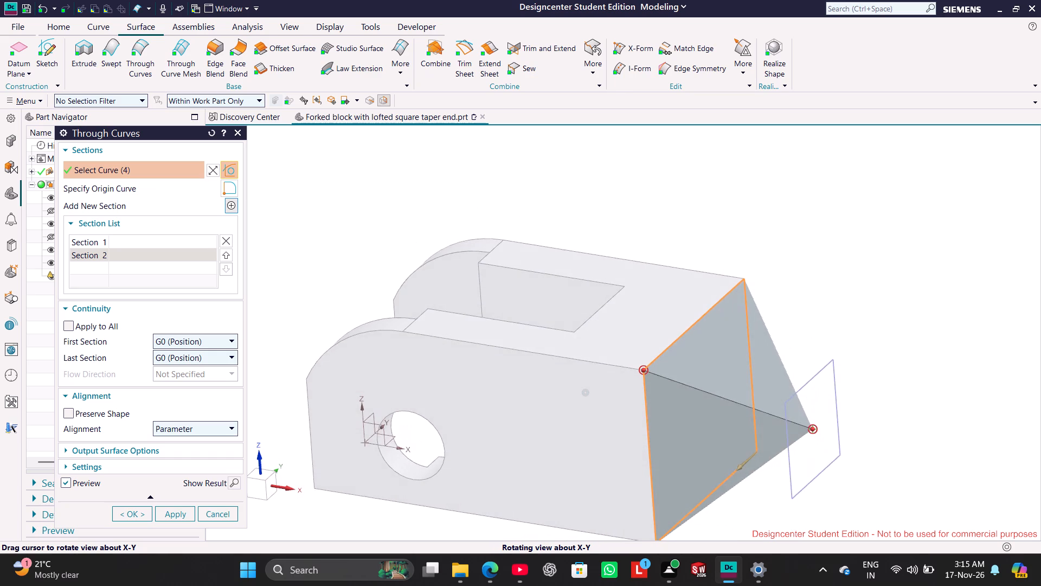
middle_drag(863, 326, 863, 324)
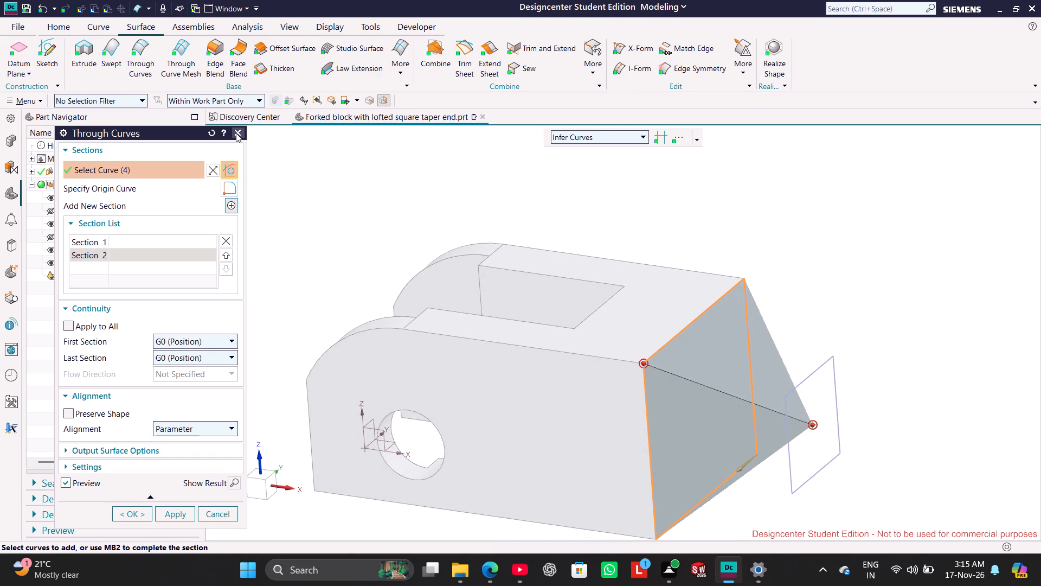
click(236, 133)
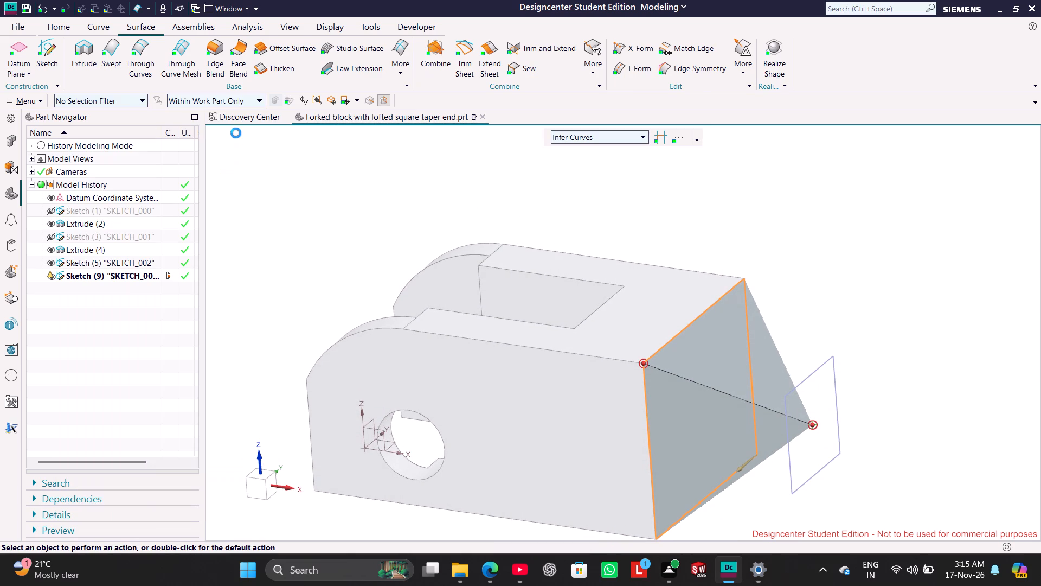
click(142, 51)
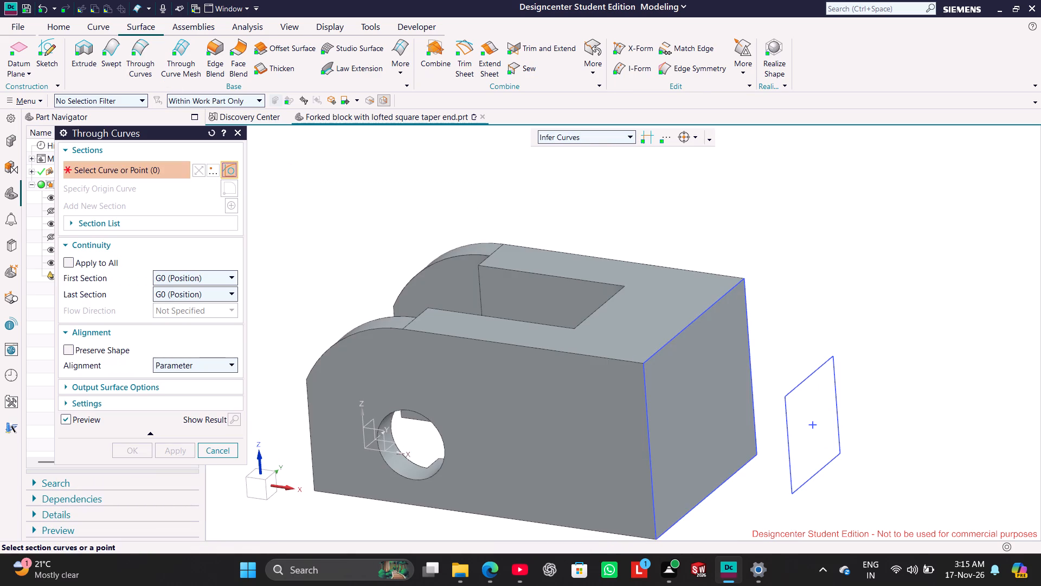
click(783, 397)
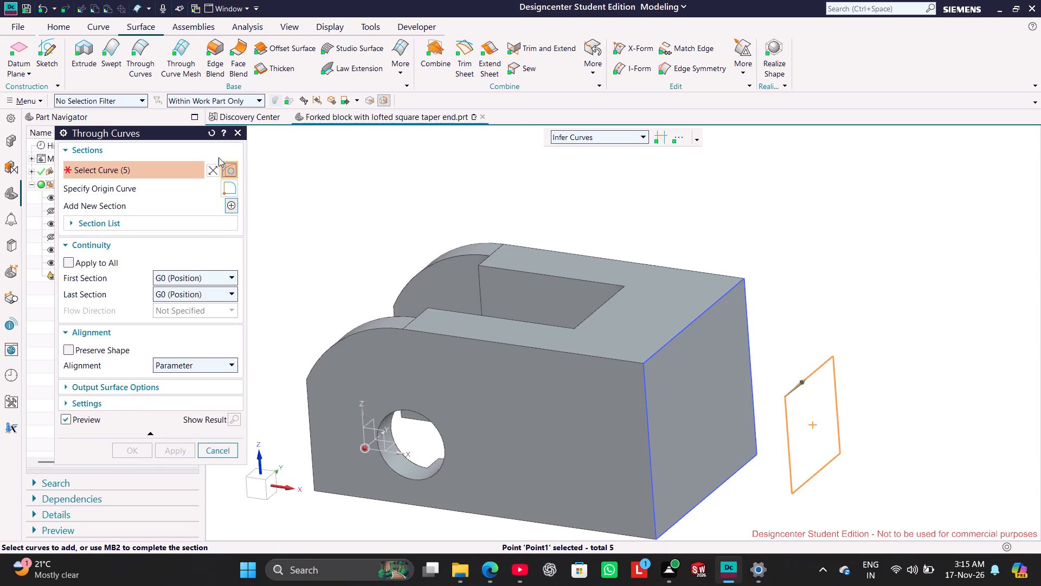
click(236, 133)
Start a Through Curves loft with the offset square as the first section and the block's end-face sketch as the second.
click(143, 56)
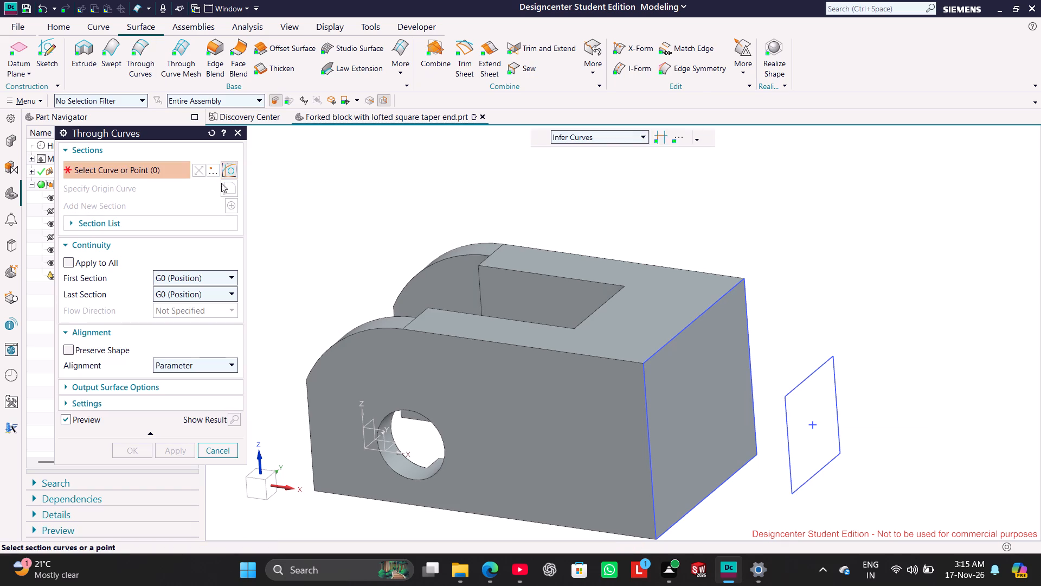
click(219, 224)
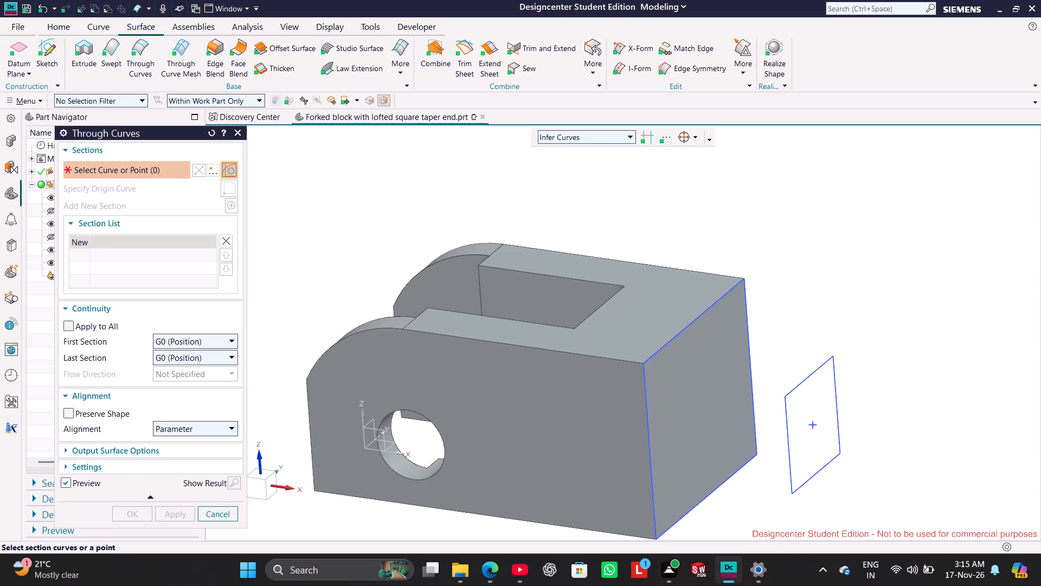
click(784, 399)
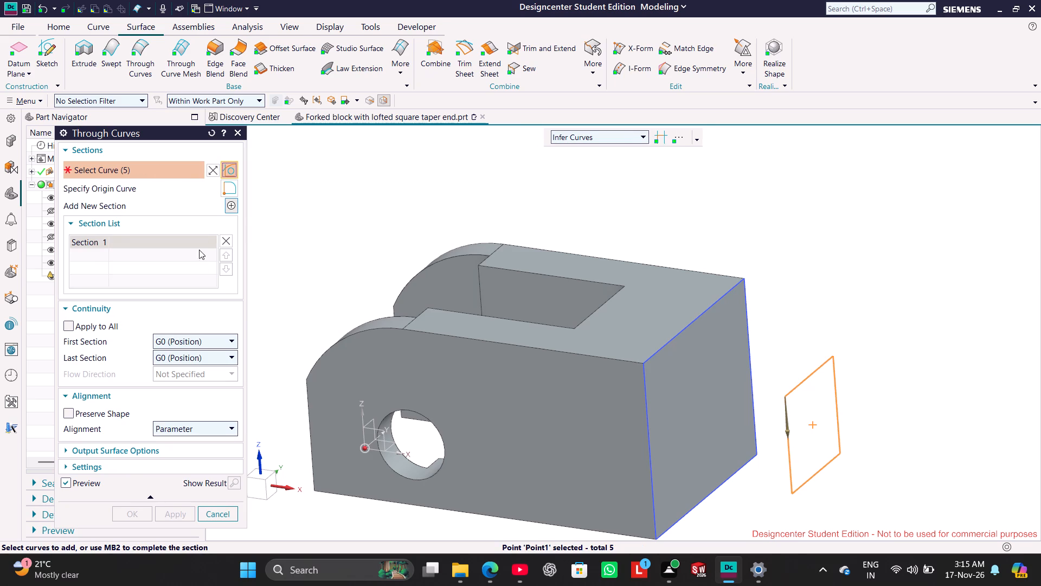
click(238, 206)
click(229, 205)
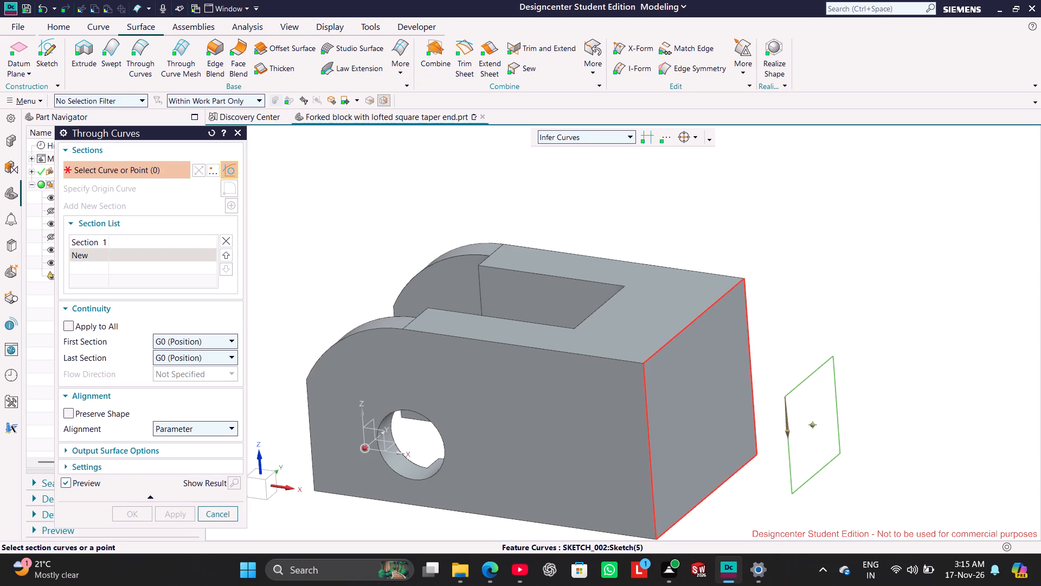
click(641, 367)
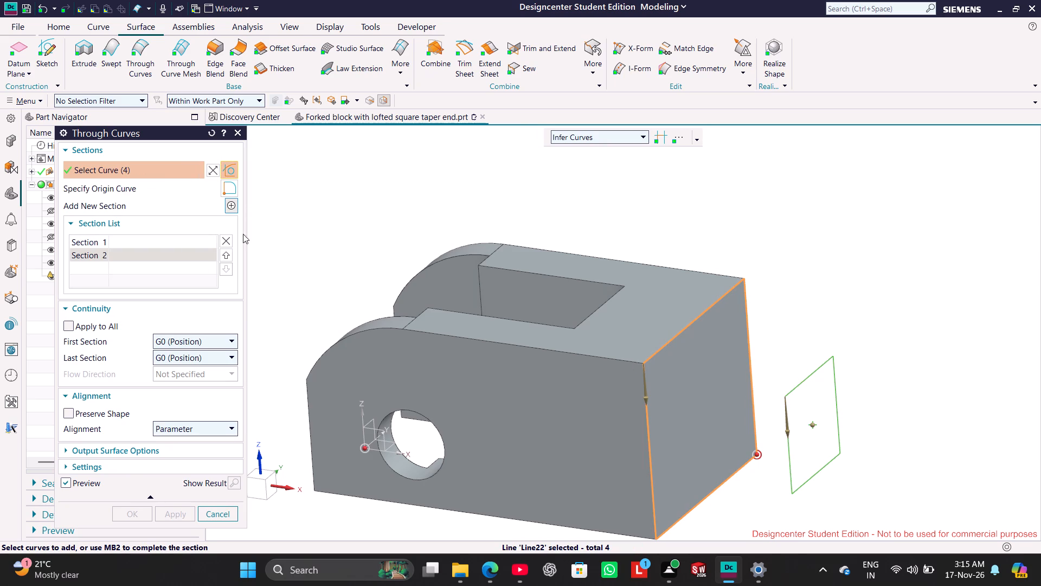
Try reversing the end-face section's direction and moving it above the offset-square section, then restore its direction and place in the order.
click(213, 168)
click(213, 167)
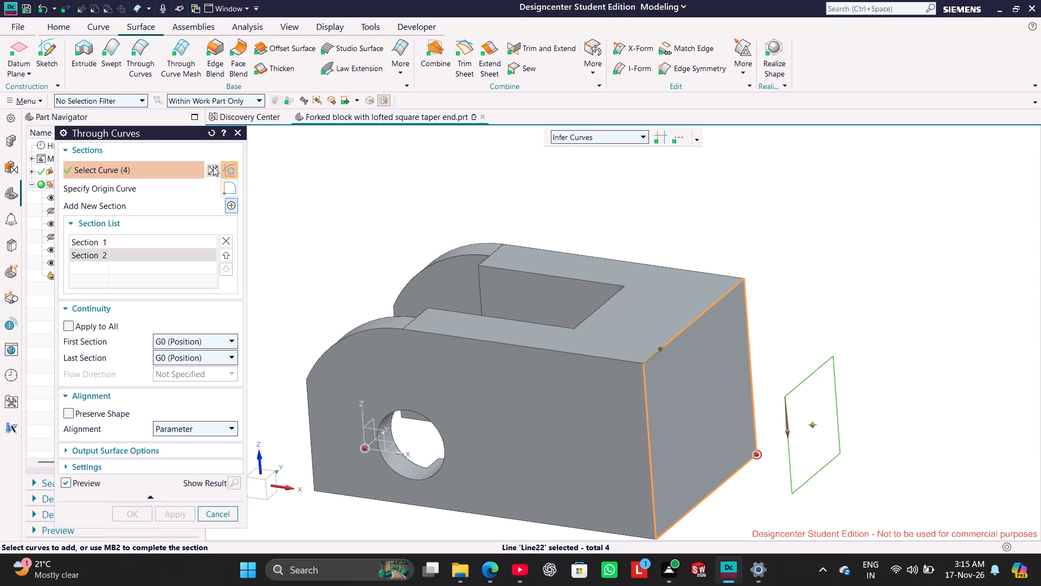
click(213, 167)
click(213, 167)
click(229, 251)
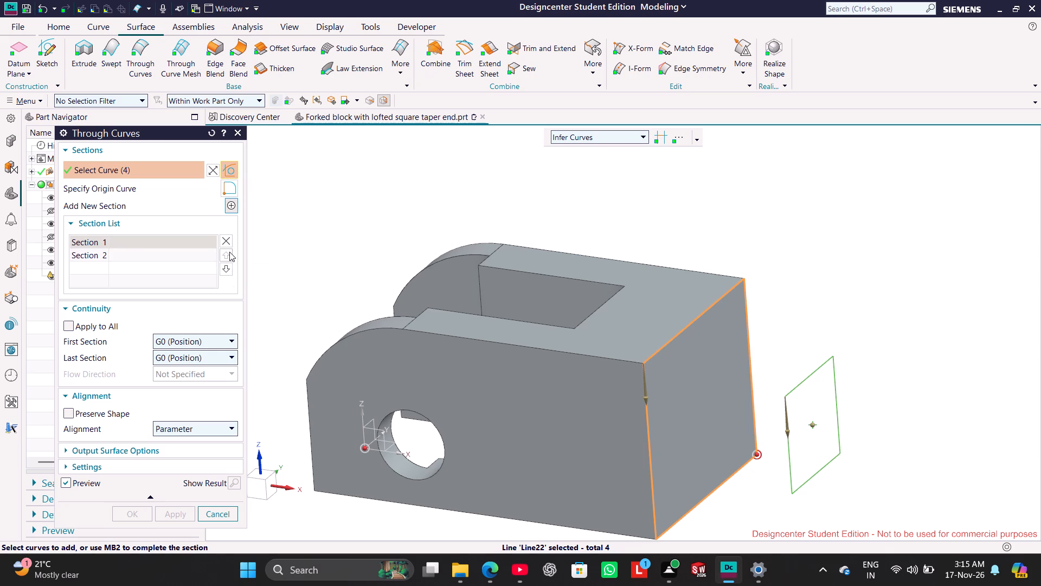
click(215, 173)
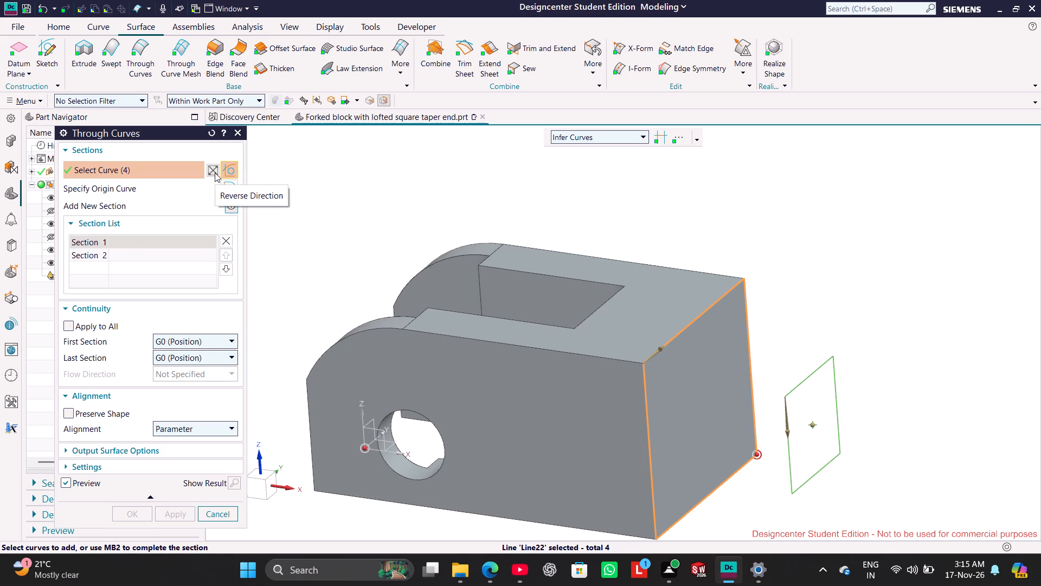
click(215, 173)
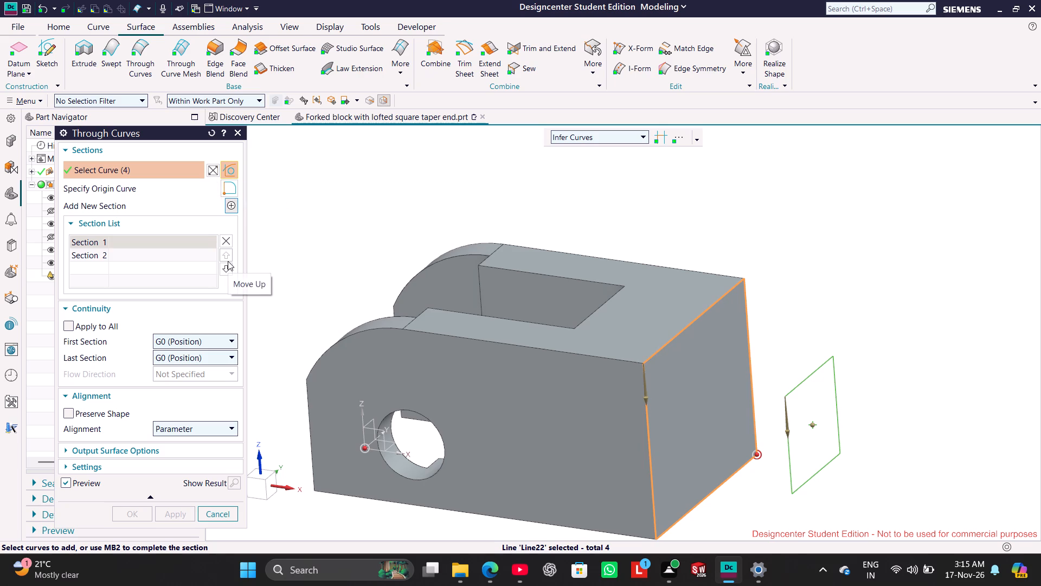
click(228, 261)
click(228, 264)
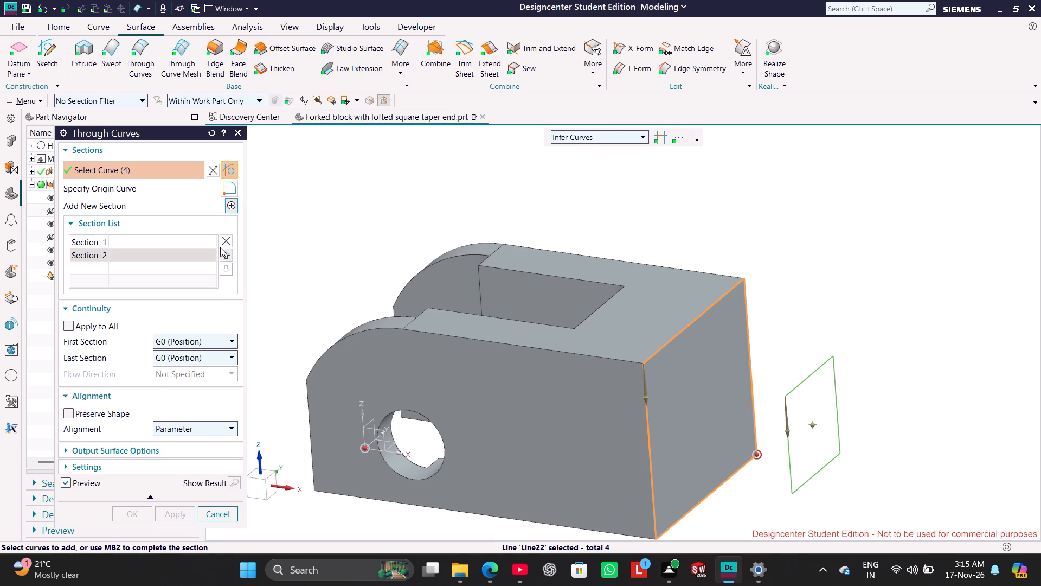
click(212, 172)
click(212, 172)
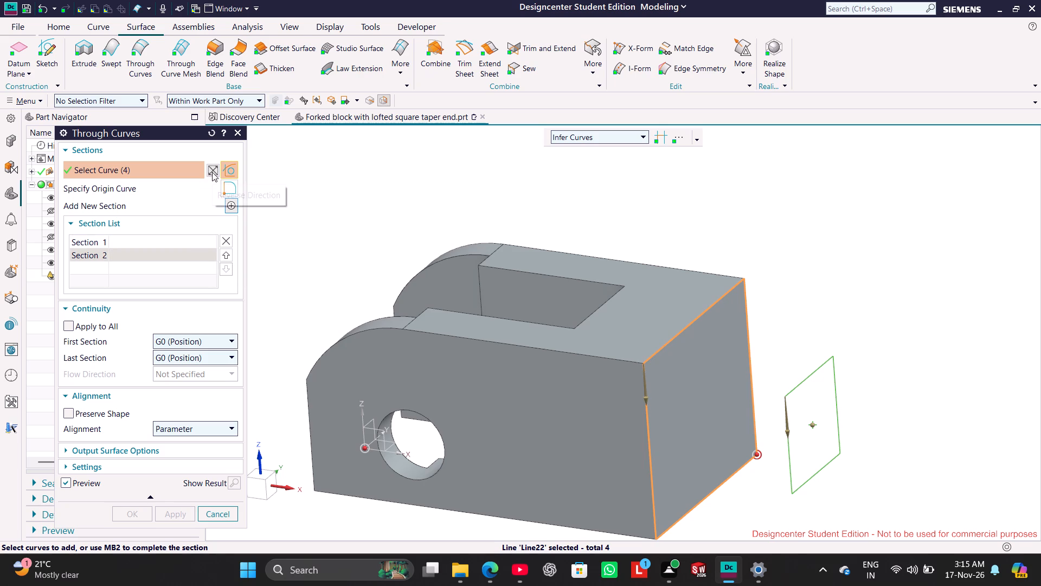
Reverse the direction of both the offset-square section and the end-face section.
click(182, 241)
click(211, 171)
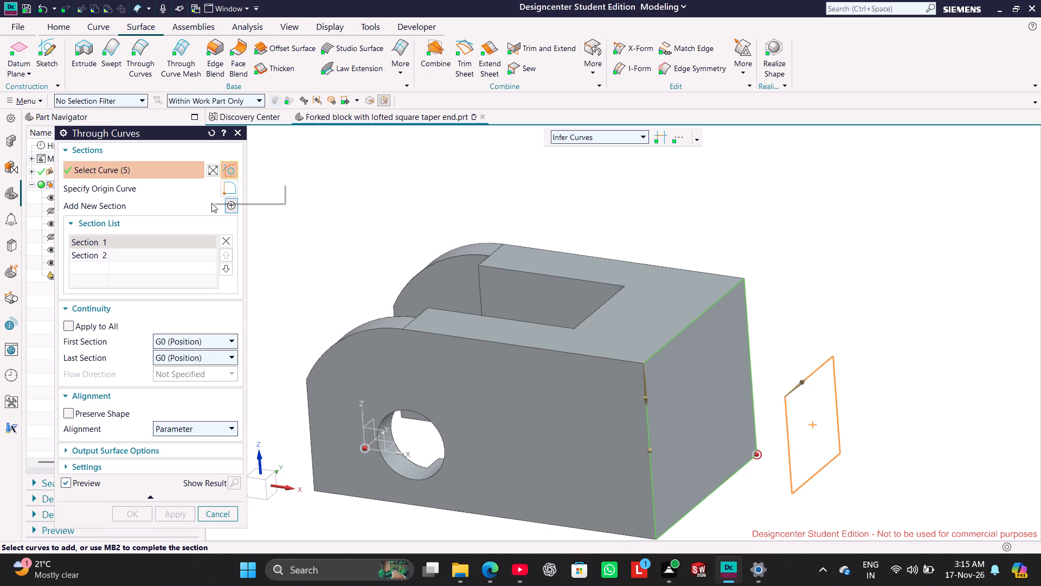
click(187, 252)
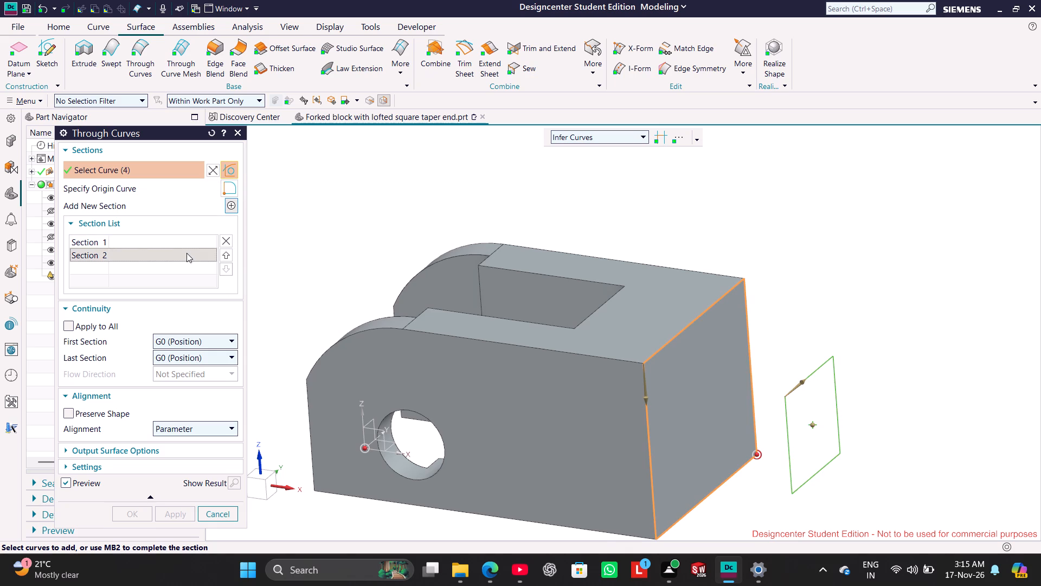
click(217, 172)
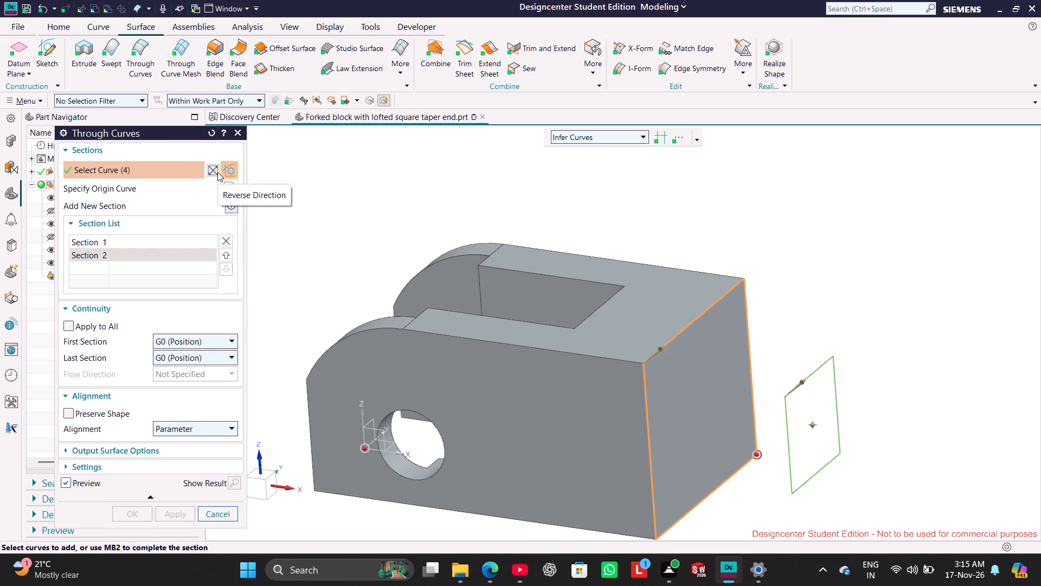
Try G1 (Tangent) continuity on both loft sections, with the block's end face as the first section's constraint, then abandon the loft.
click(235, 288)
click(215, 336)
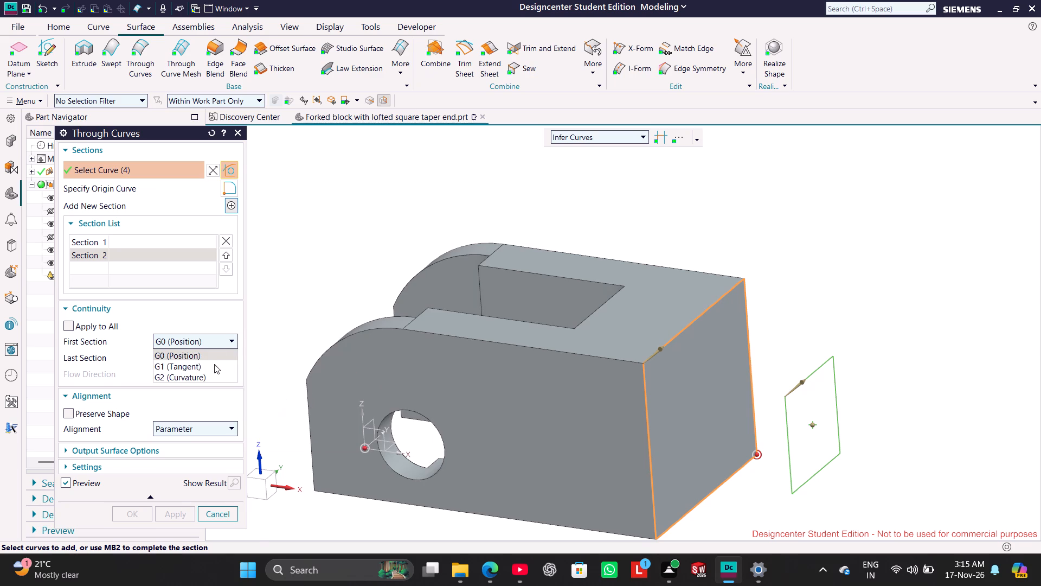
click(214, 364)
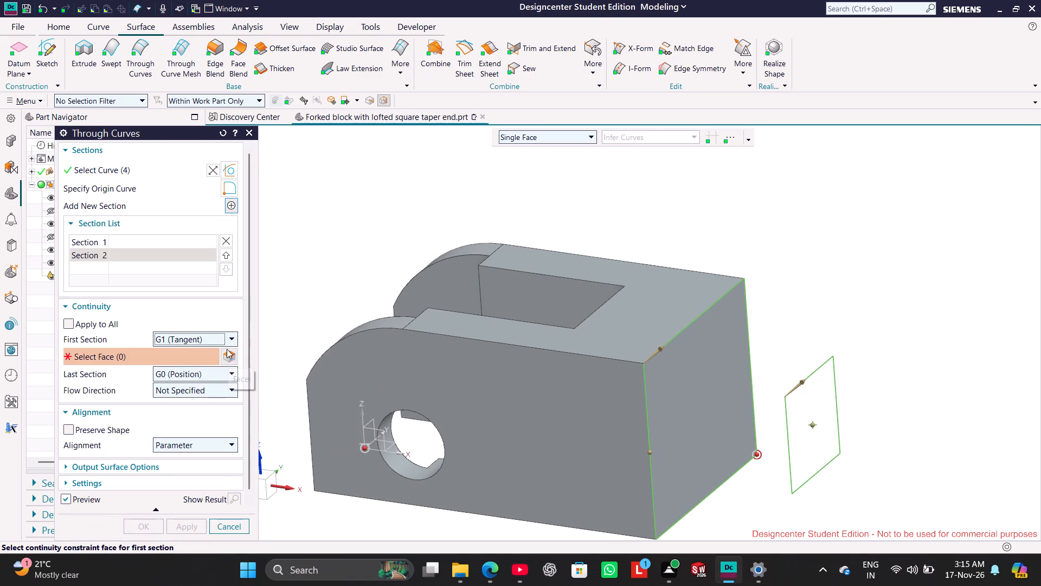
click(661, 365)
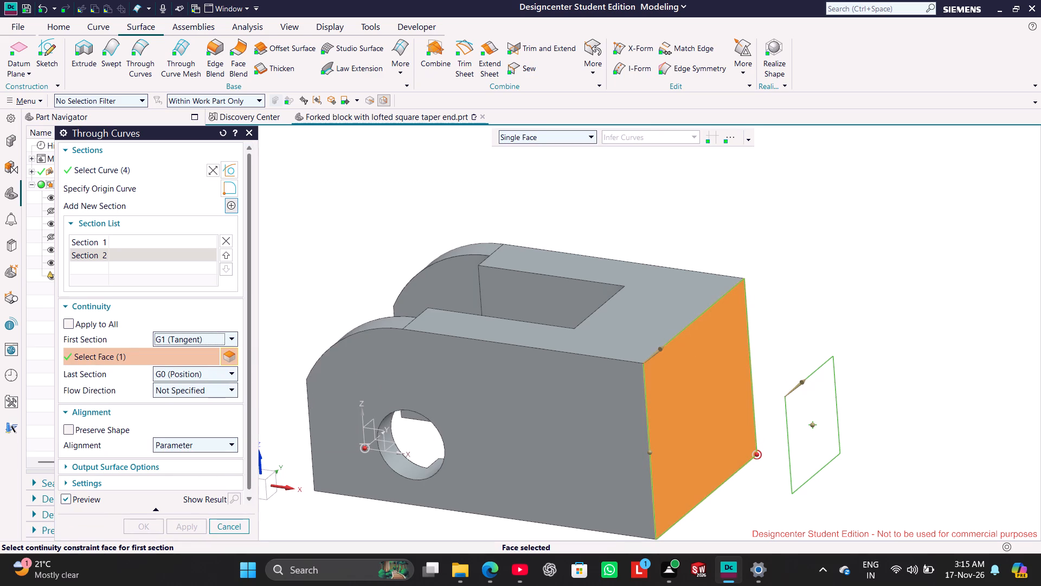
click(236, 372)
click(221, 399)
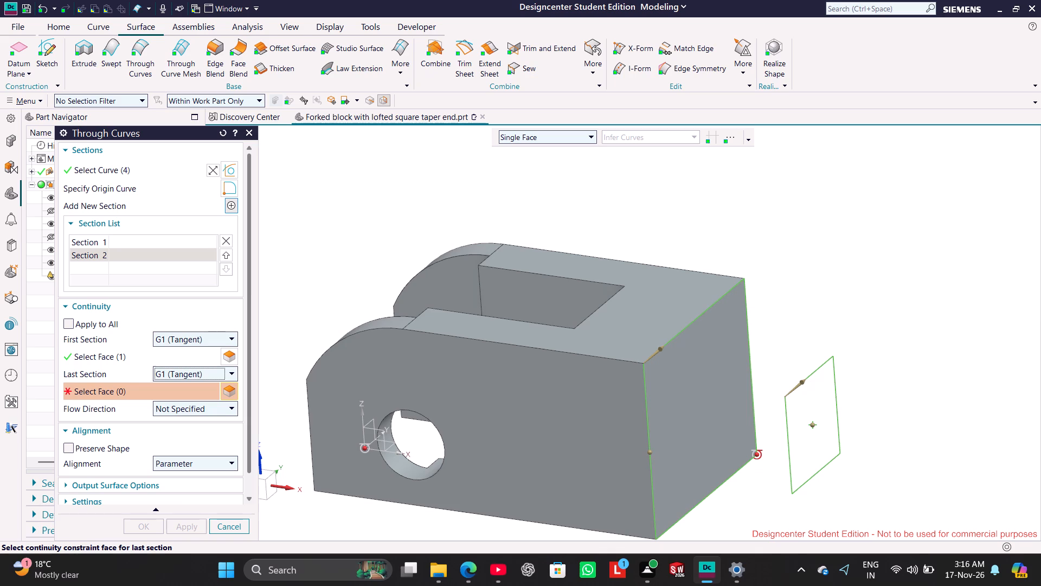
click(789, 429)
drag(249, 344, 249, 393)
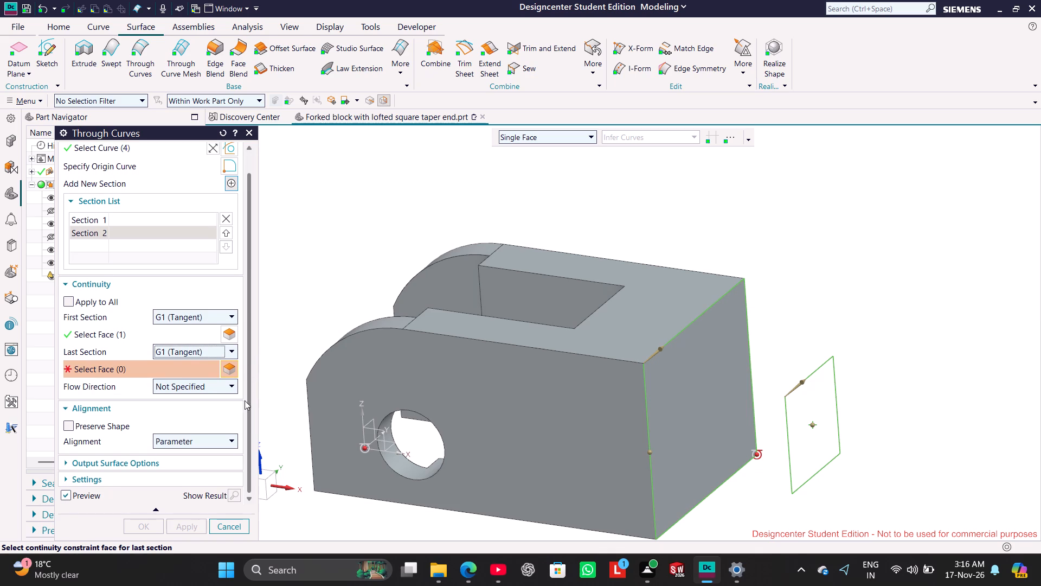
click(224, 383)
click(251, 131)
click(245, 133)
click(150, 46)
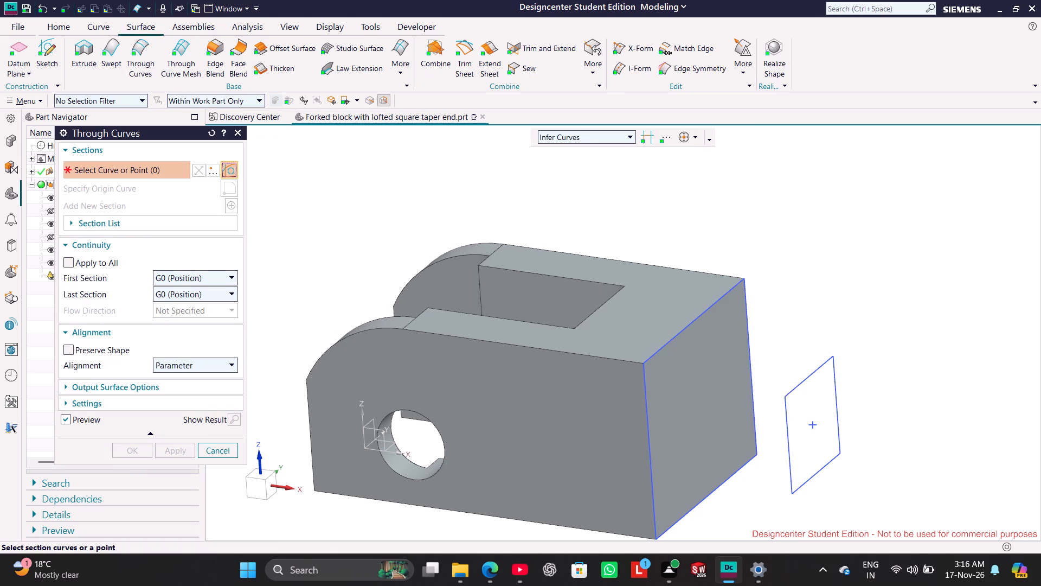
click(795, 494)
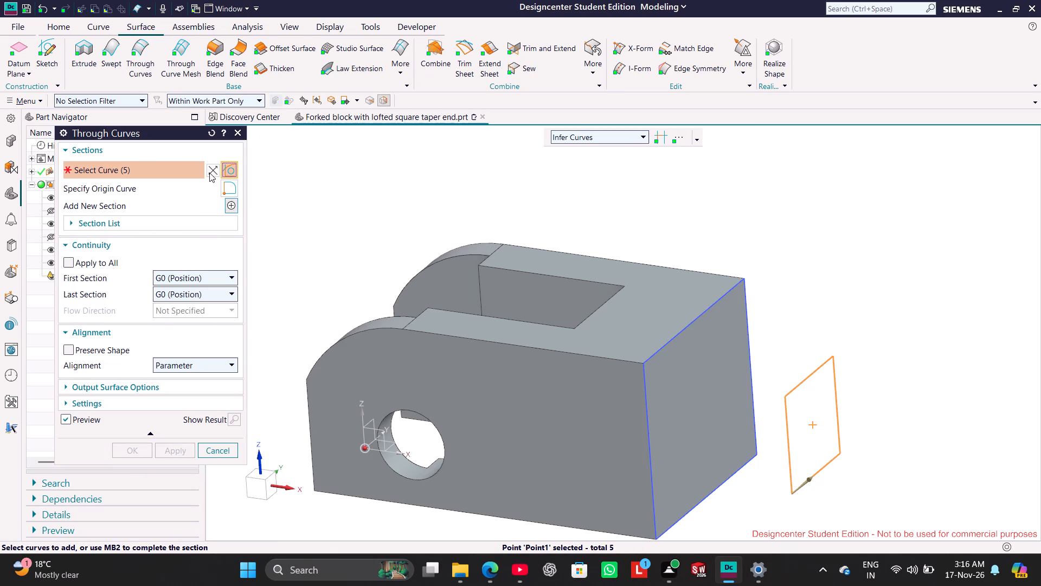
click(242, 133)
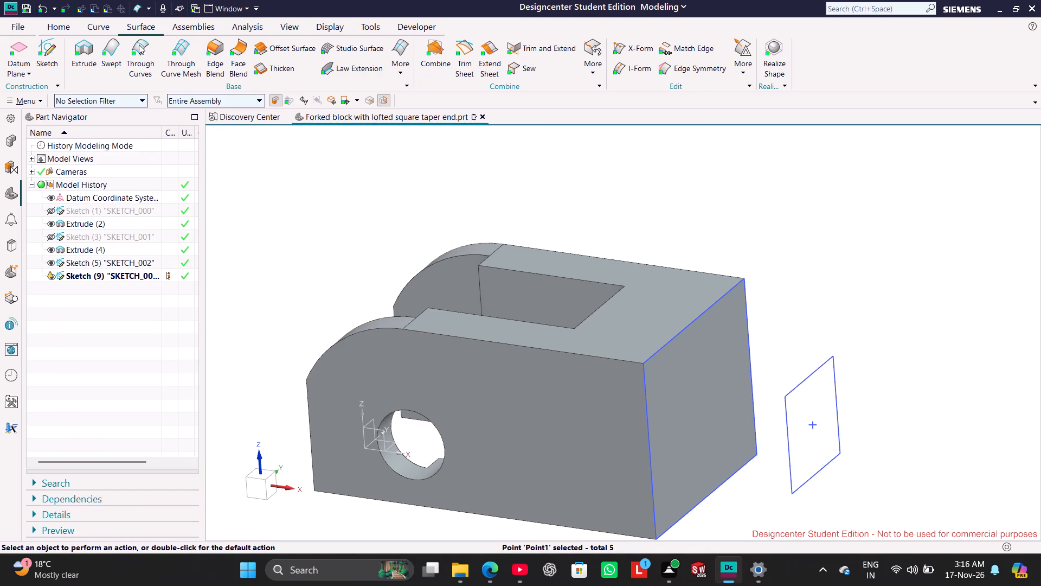
Start a Through Curves loft with the offset square as the first section and the block's end-face sketch as the second.
click(139, 44)
click(188, 218)
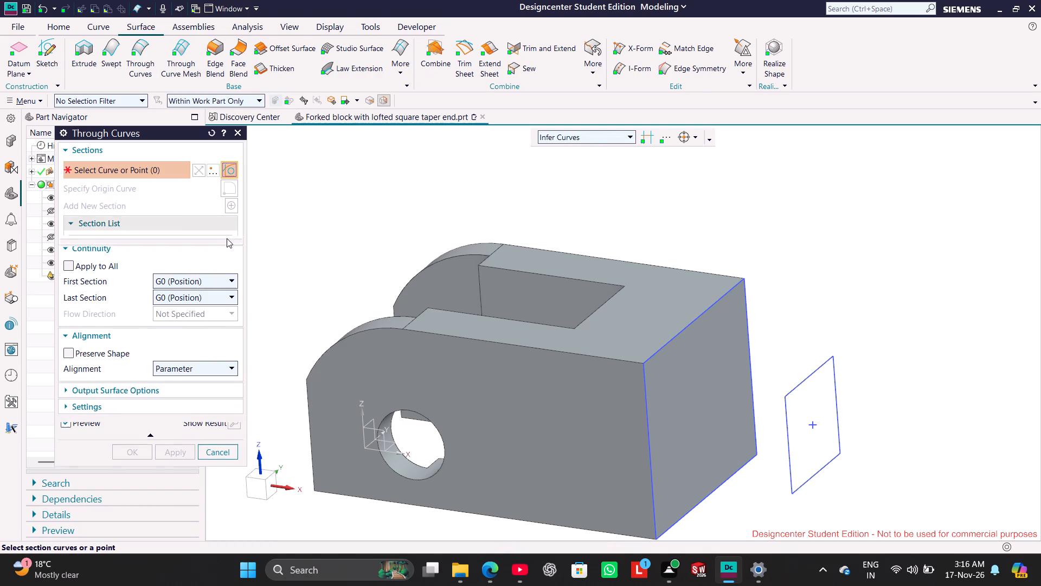
click(792, 492)
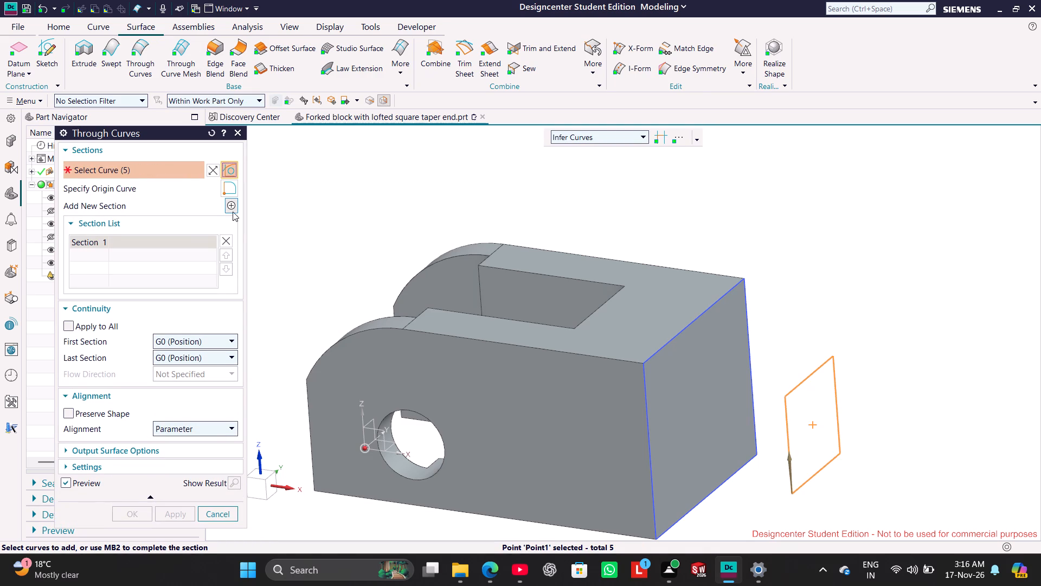
click(233, 205)
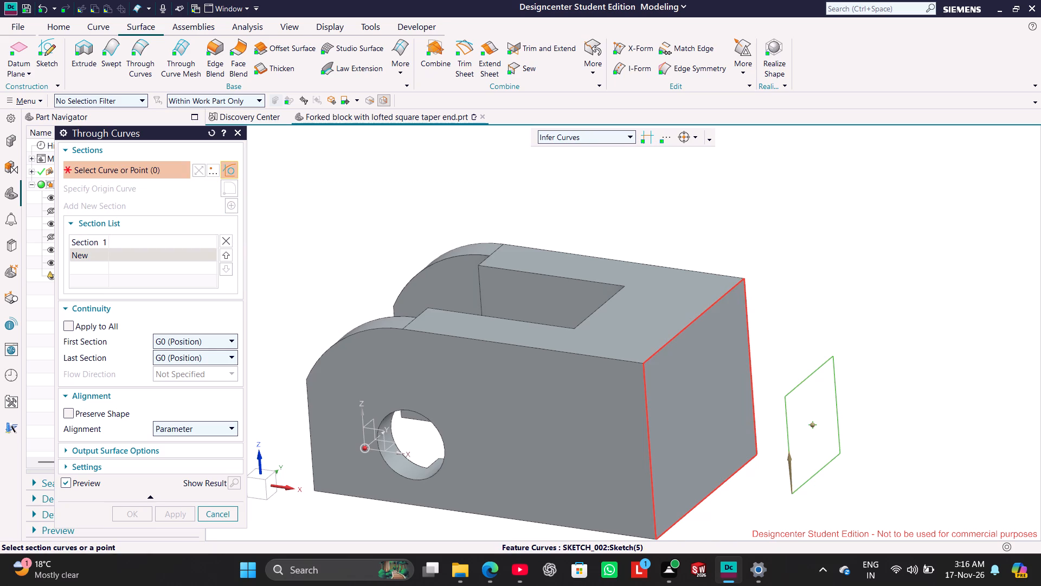
click(645, 369)
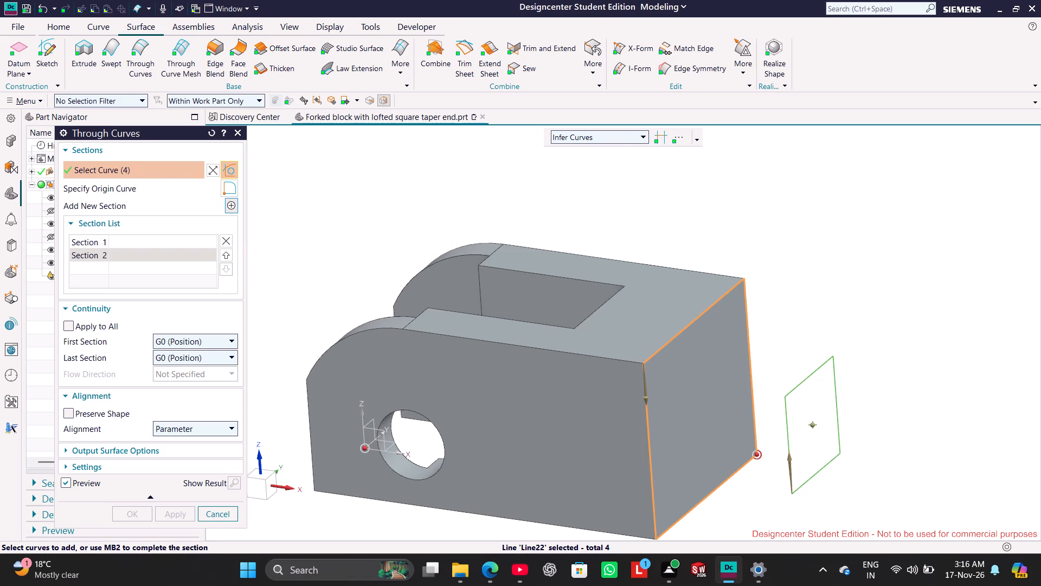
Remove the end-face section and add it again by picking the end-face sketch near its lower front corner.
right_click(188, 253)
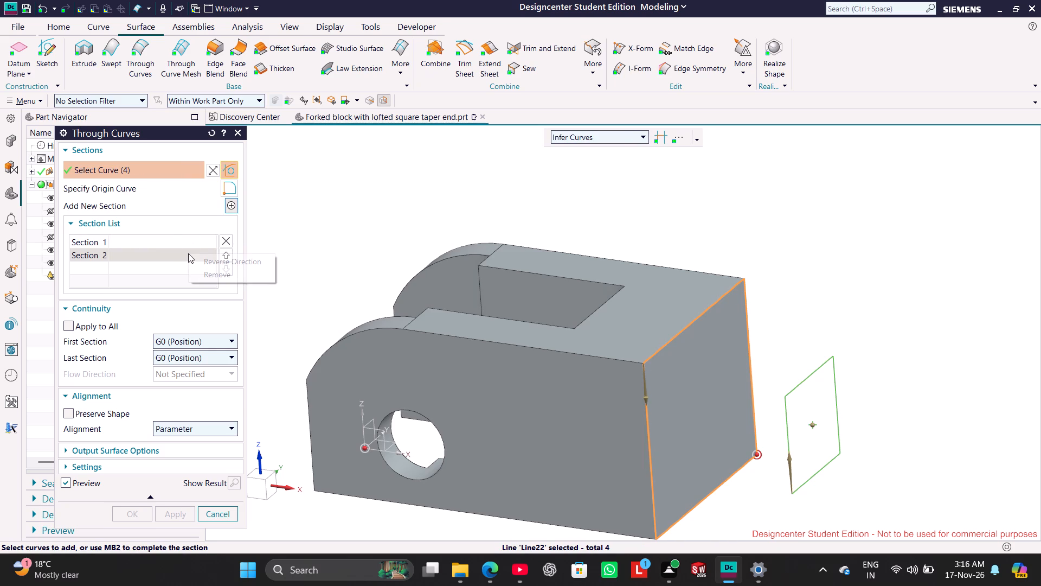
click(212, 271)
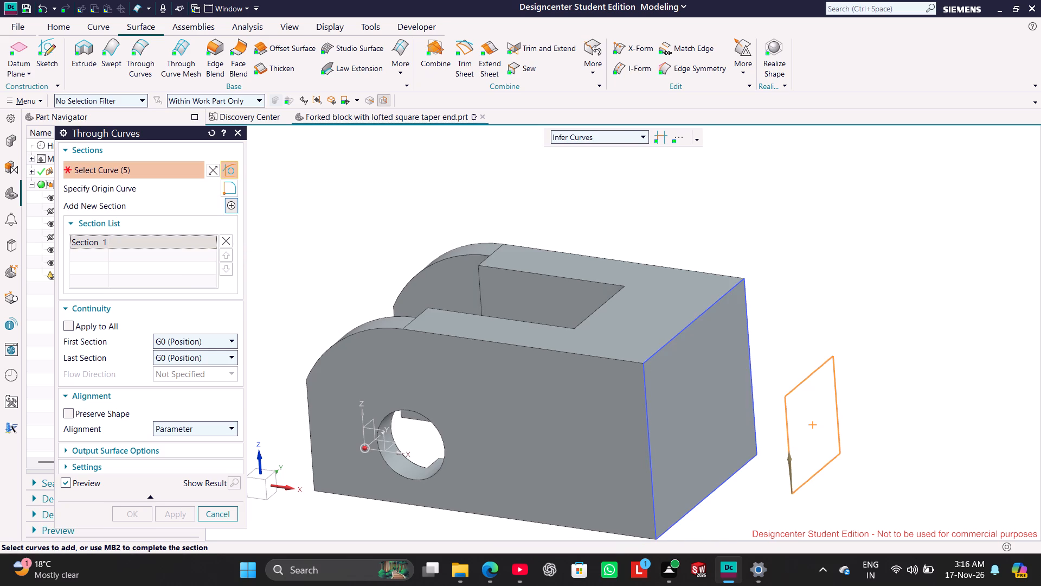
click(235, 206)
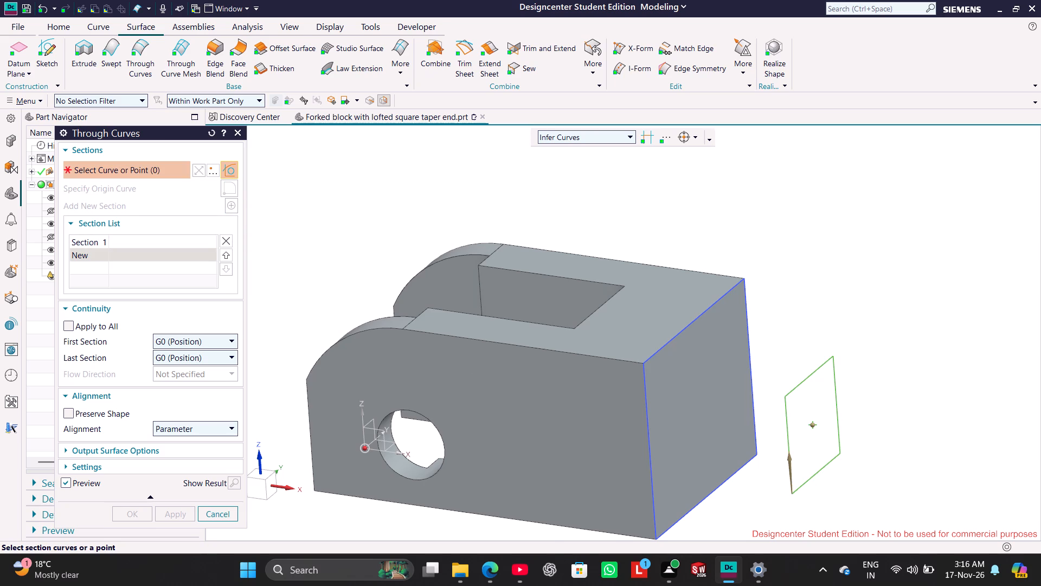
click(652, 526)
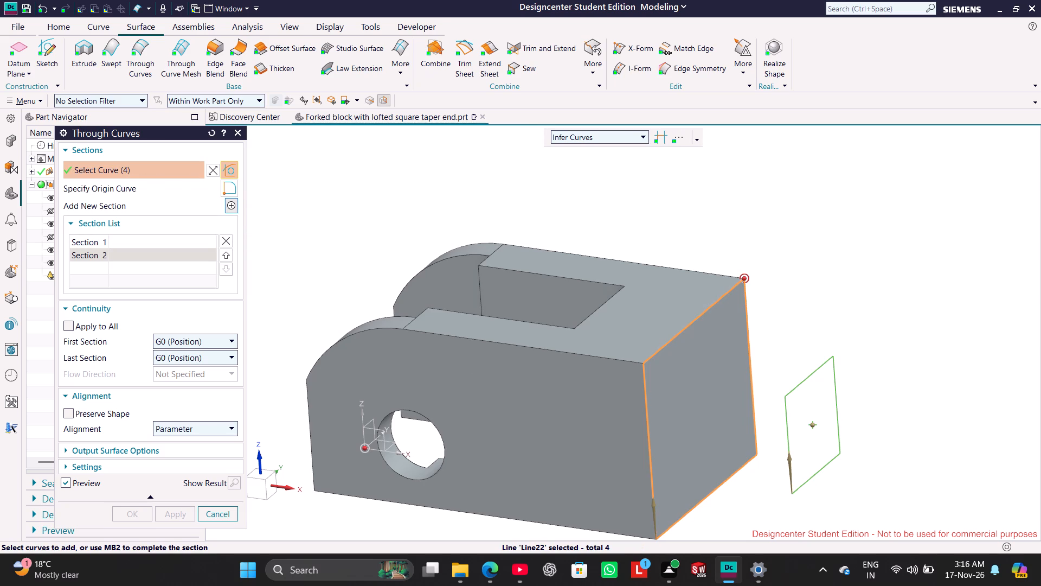
Remove both loft sections and define them again, with the offset square first and the block's end-face sketch second.
click(809, 426)
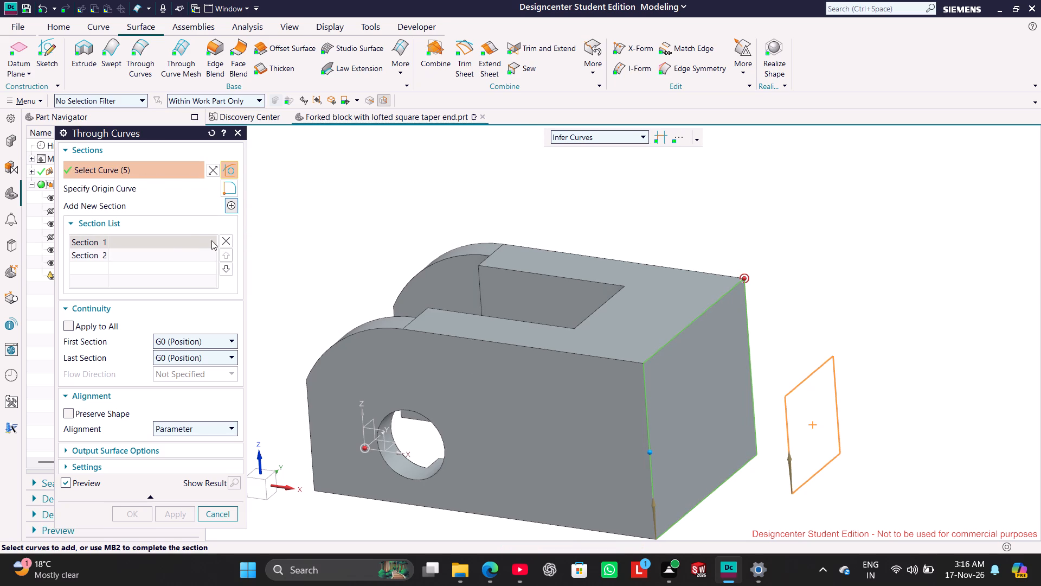
right_click(185, 239)
click(214, 257)
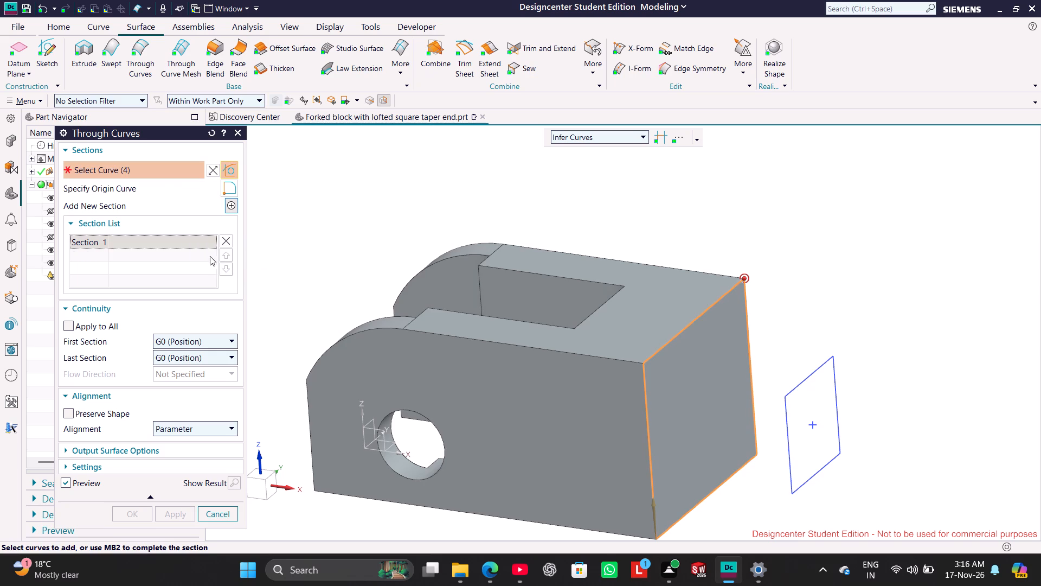
right_click(190, 245)
click(207, 262)
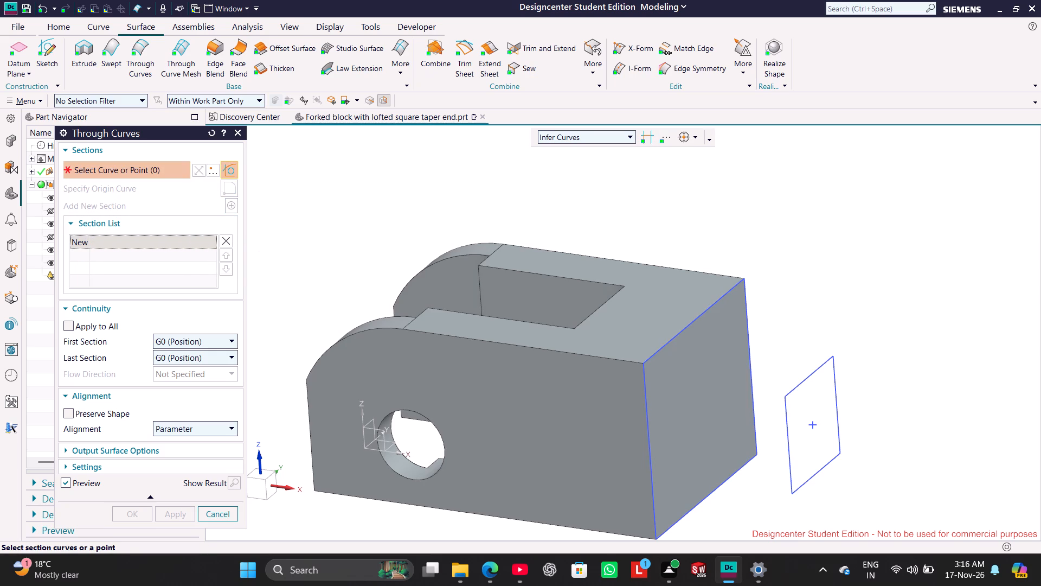
click(792, 446)
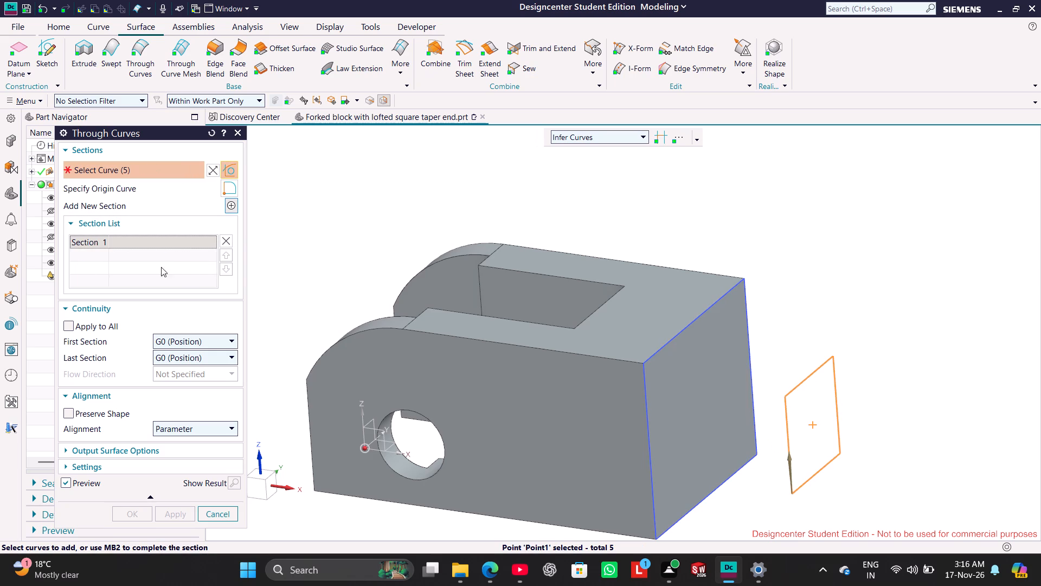
click(228, 205)
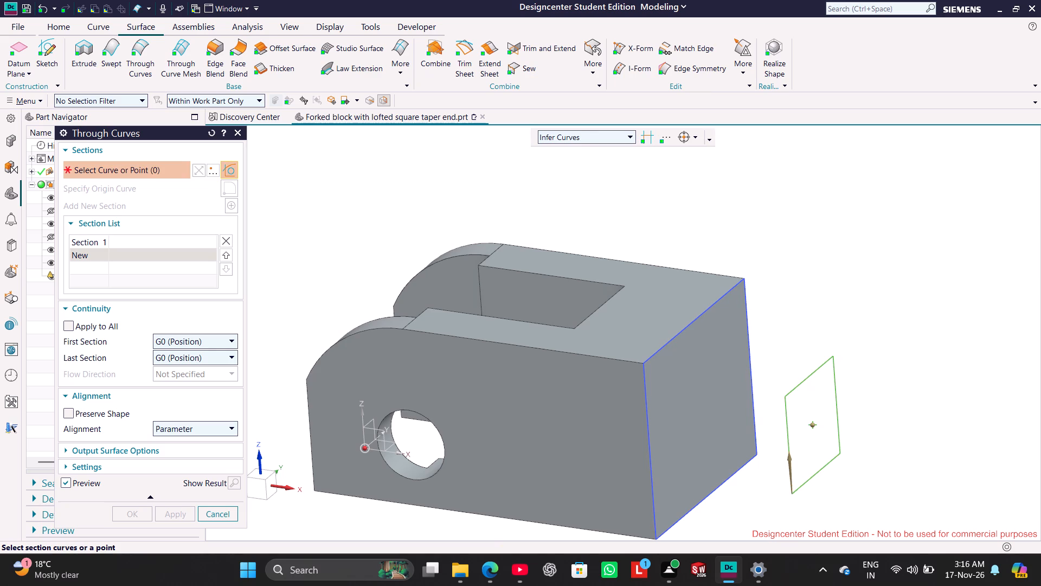
click(644, 404)
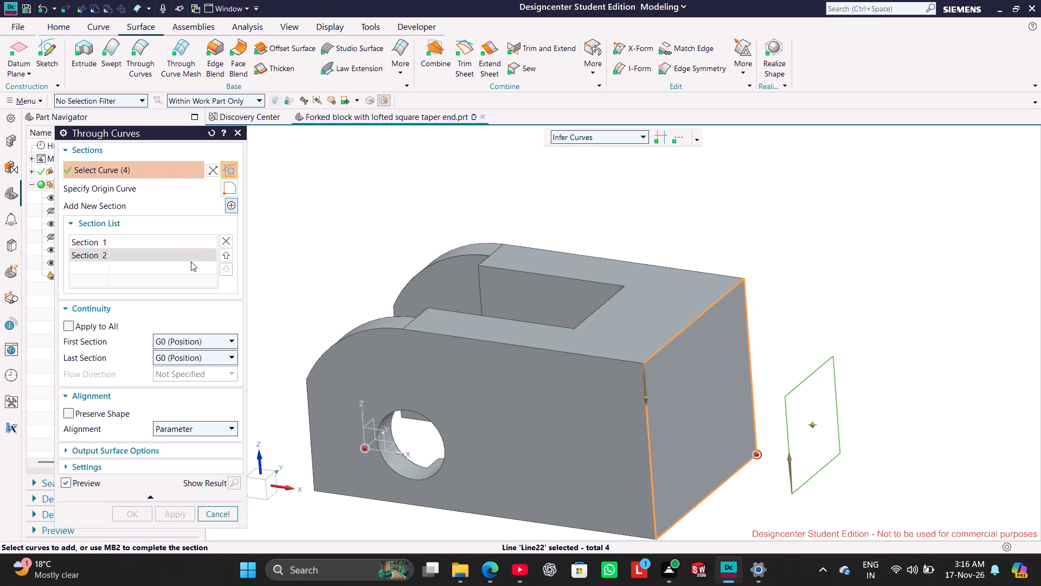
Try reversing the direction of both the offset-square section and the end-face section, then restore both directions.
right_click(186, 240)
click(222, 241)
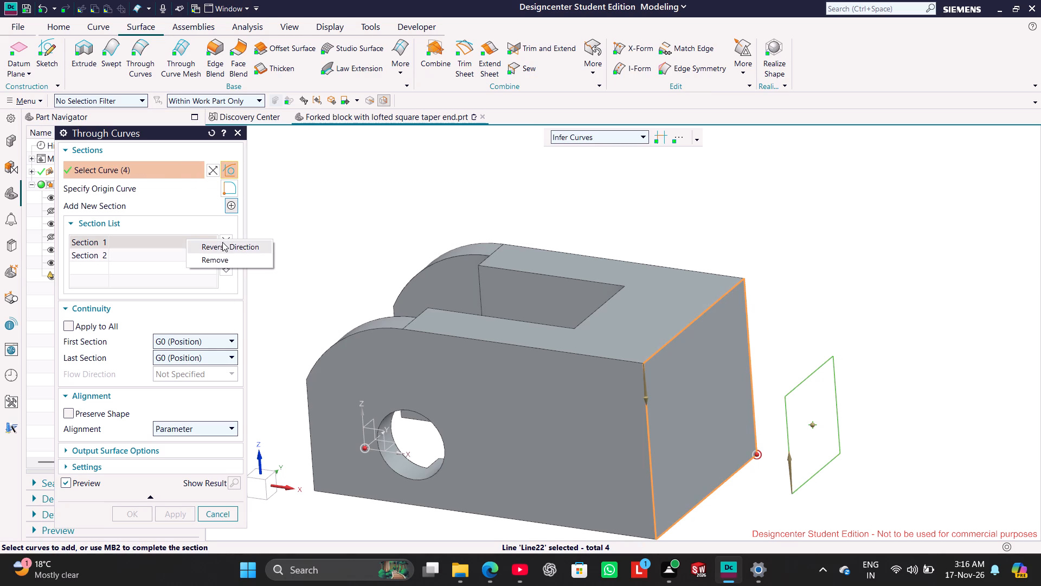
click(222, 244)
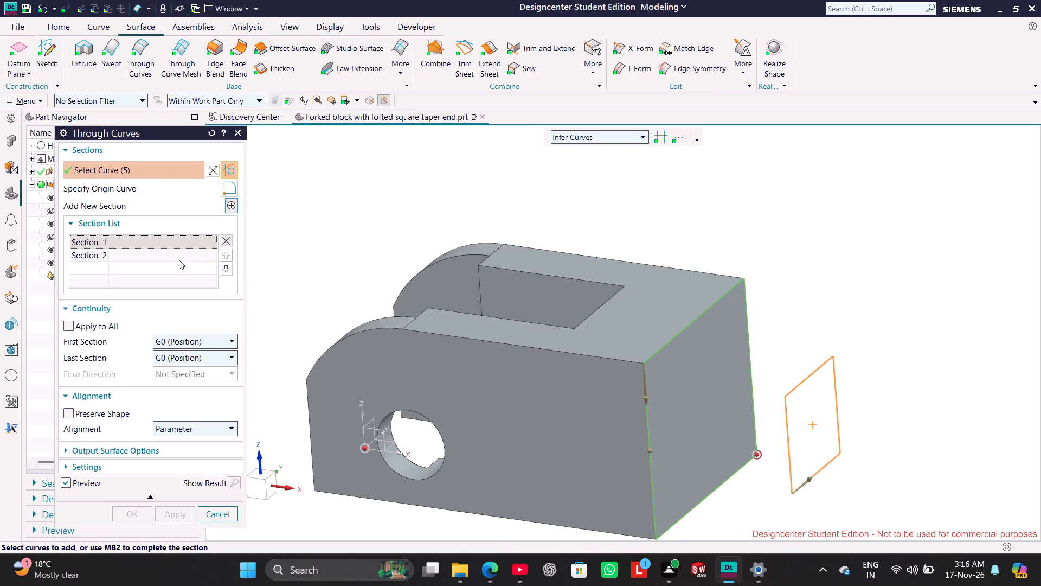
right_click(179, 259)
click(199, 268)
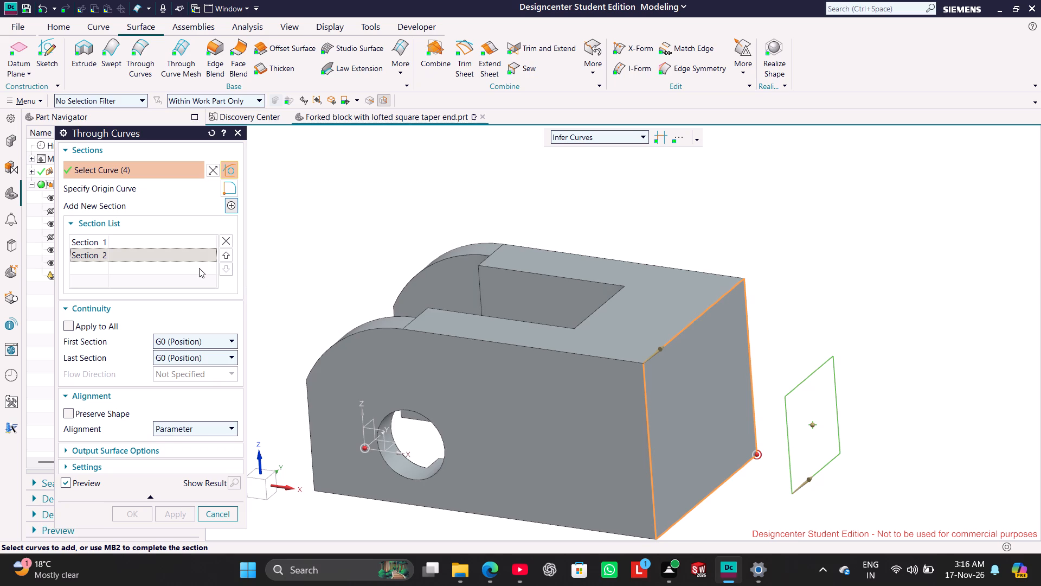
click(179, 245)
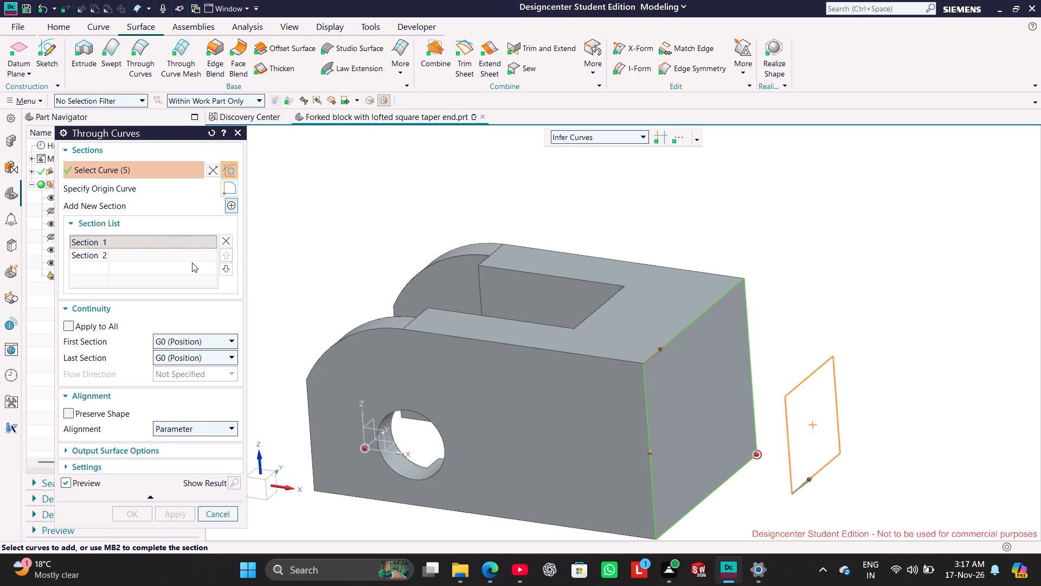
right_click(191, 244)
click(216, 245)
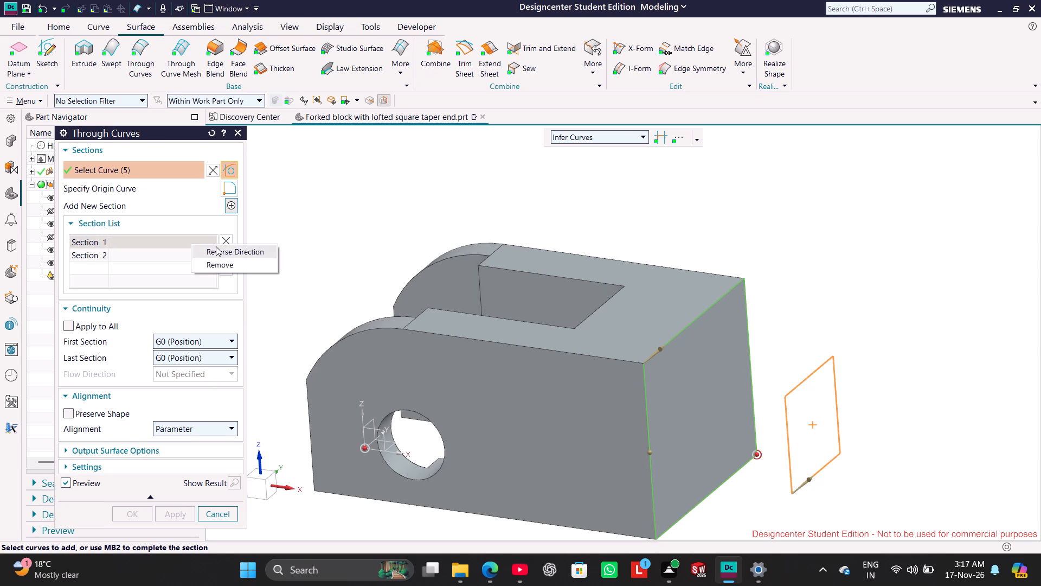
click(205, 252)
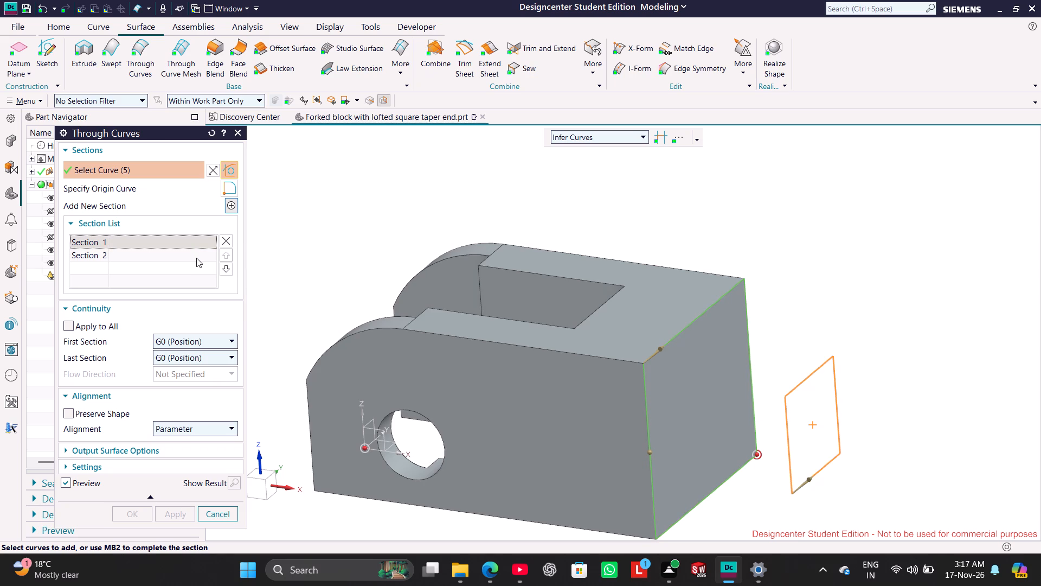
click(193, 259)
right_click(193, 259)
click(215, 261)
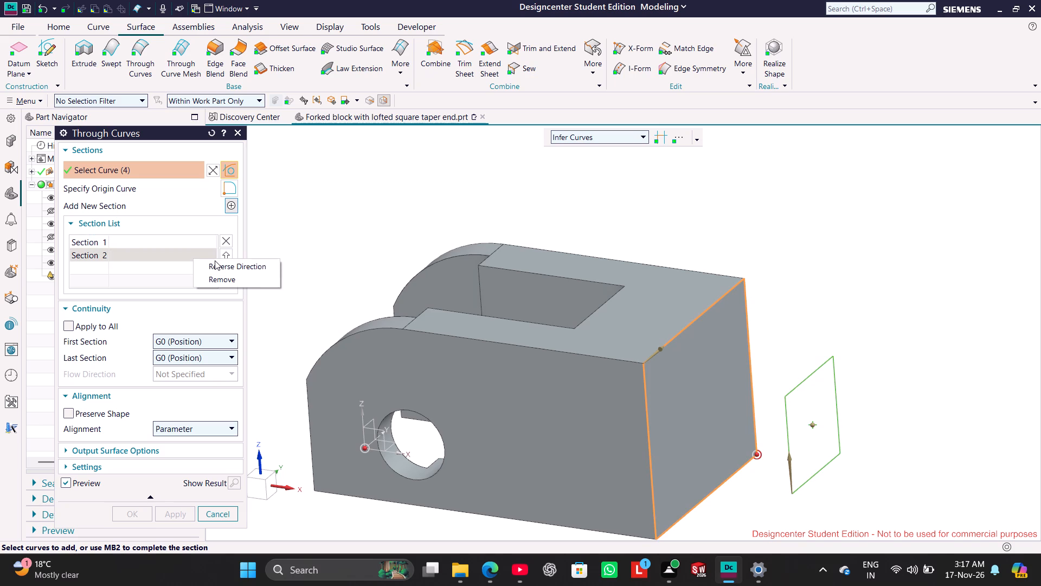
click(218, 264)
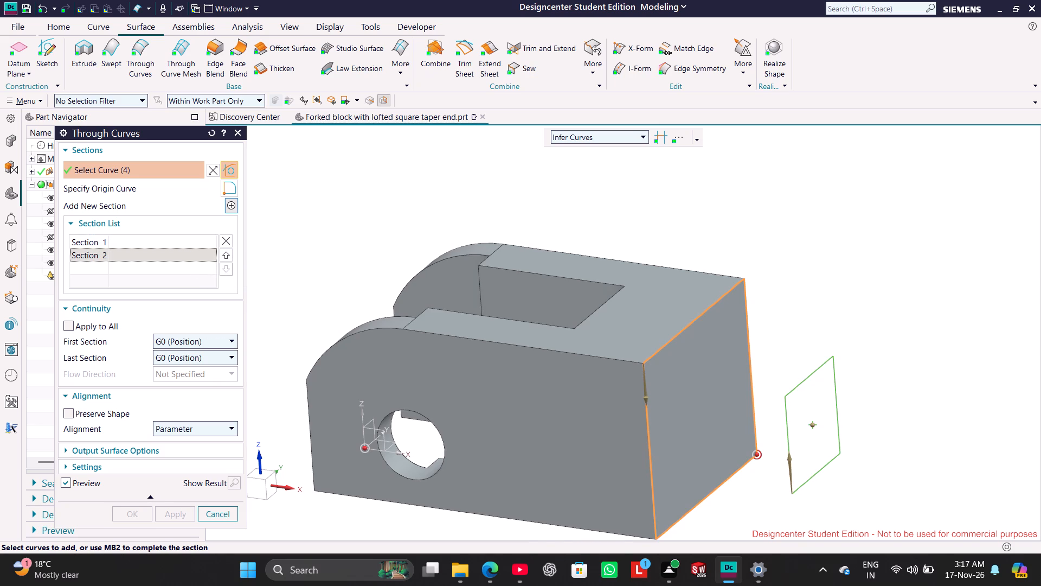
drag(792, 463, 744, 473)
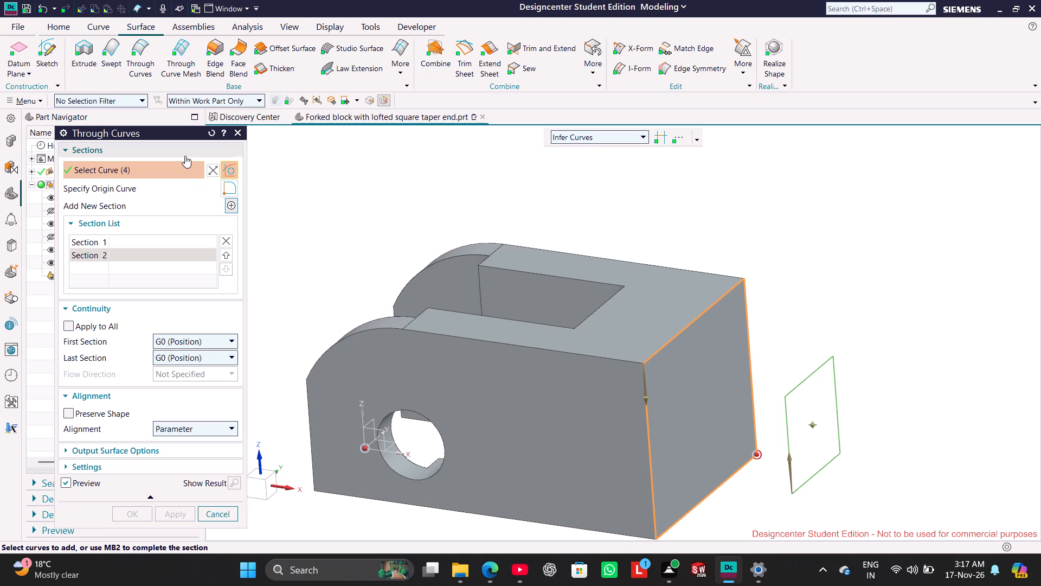
Restart the Through Curves loft with the offset square's centre point as first section and the block's end-face sketch as second.
click(234, 134)
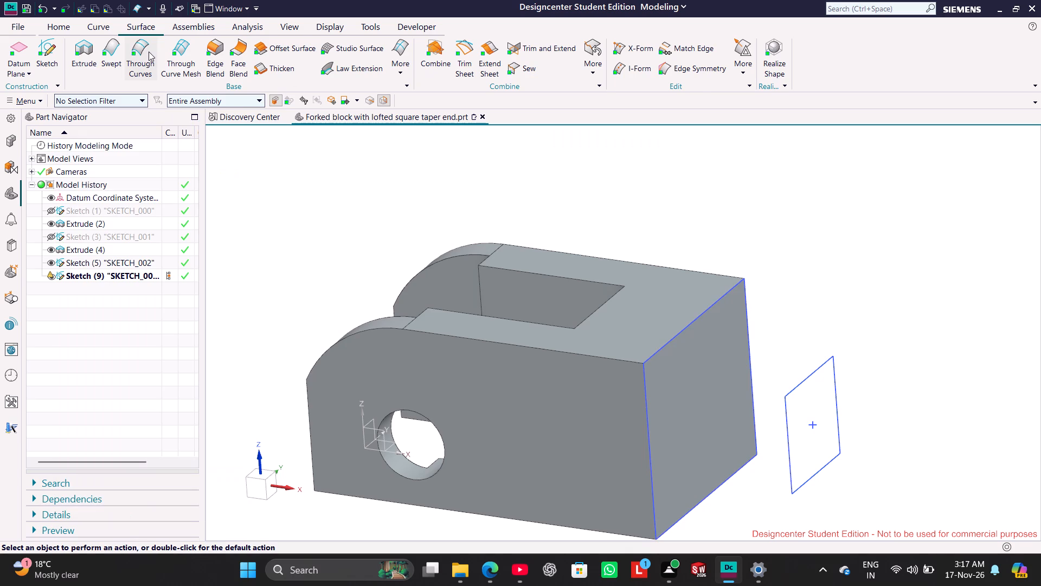
click(149, 52)
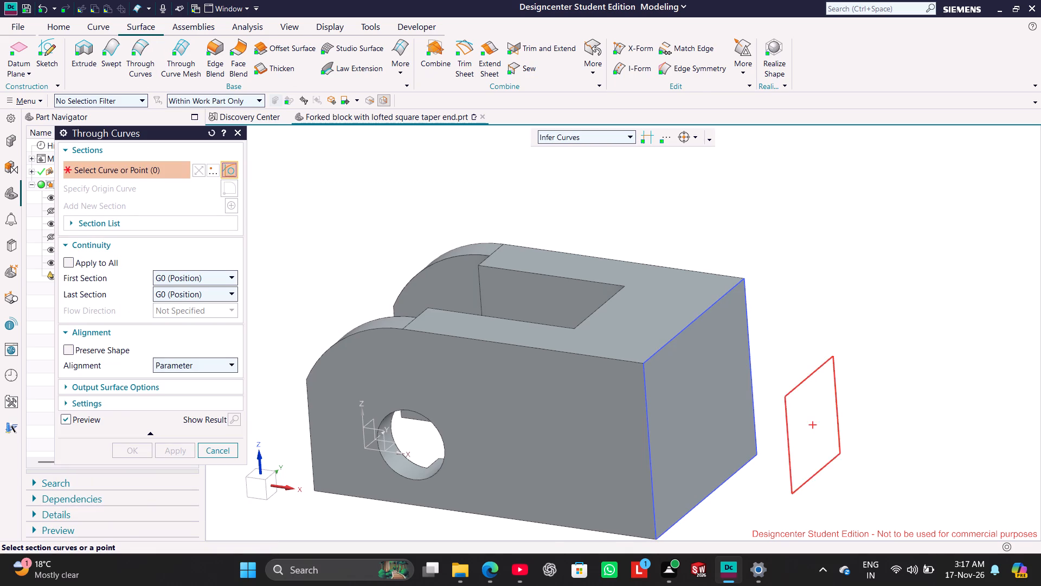
click(813, 424)
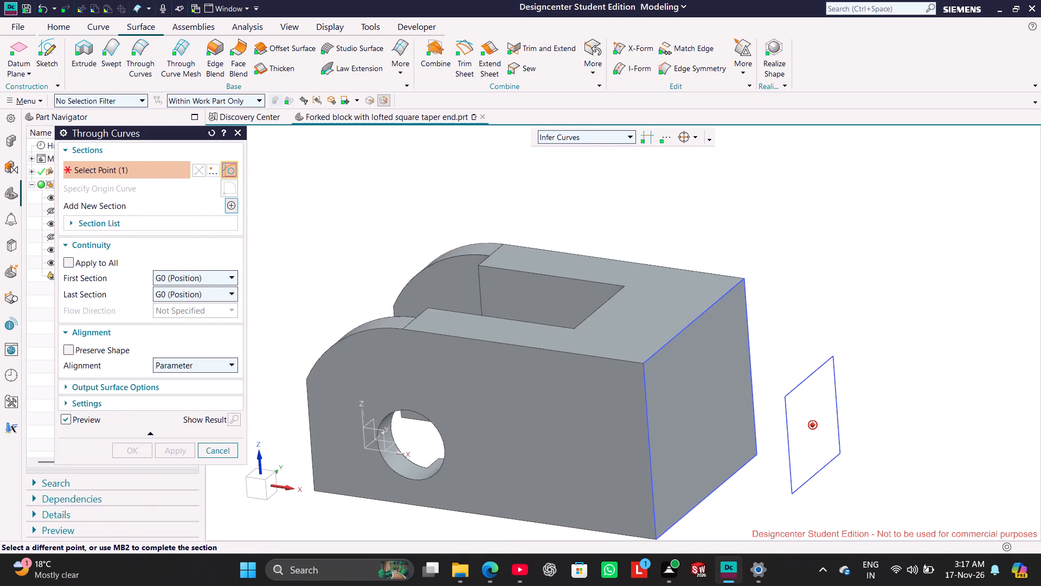
click(207, 217)
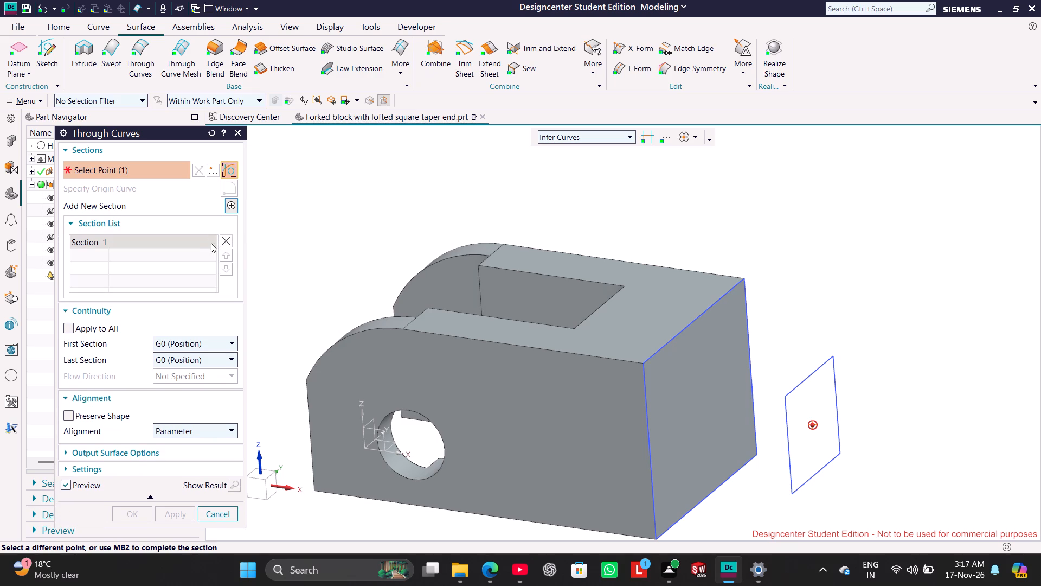
click(812, 425)
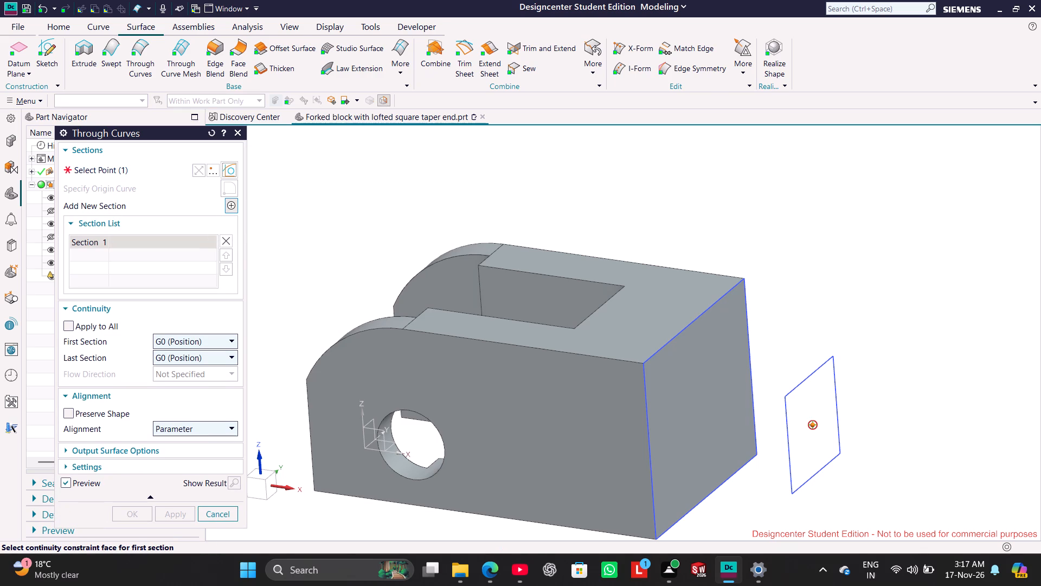
click(230, 201)
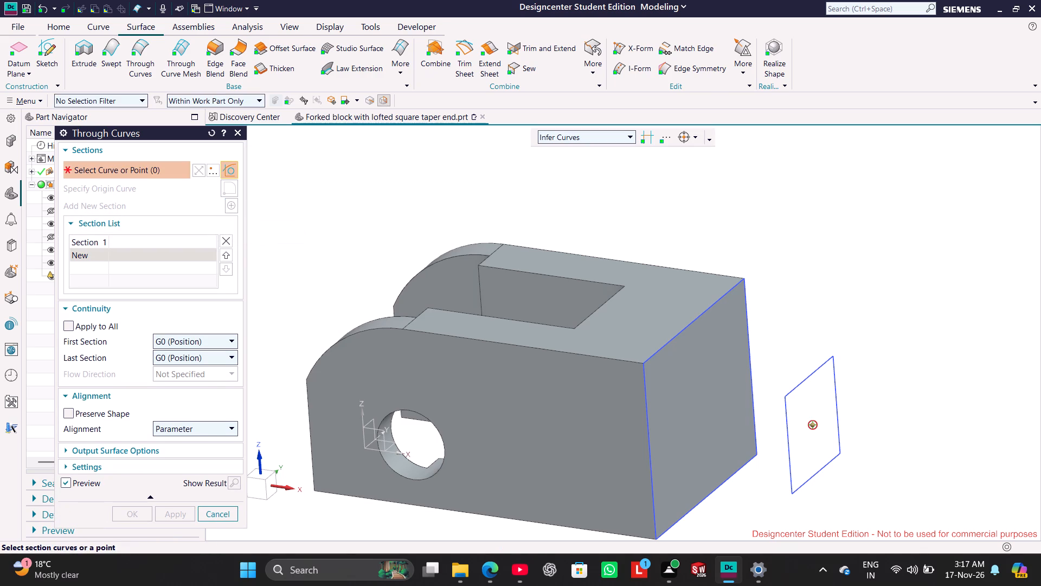
click(648, 413)
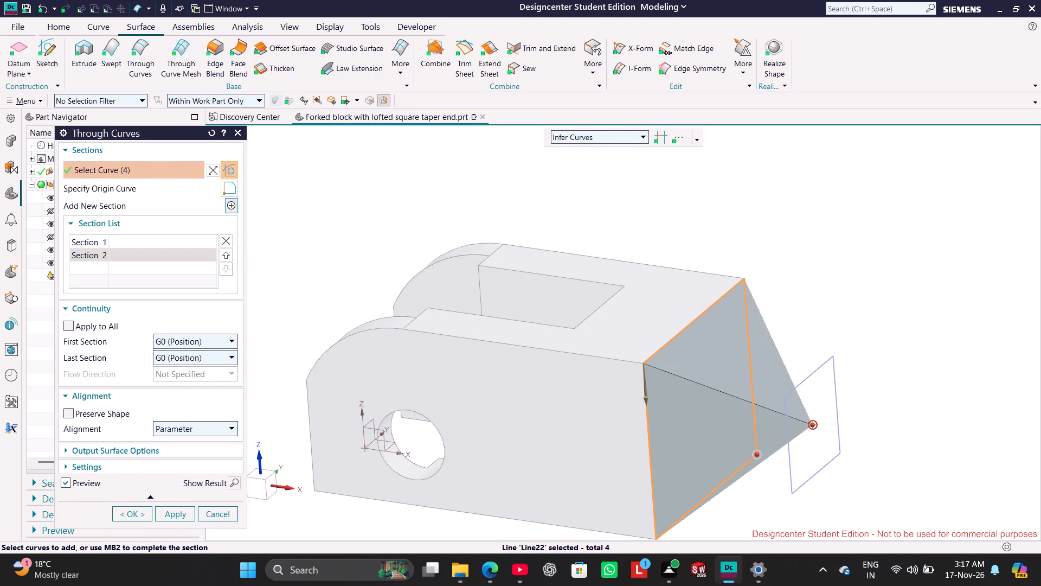
middle_drag(850, 288, 789, 292)
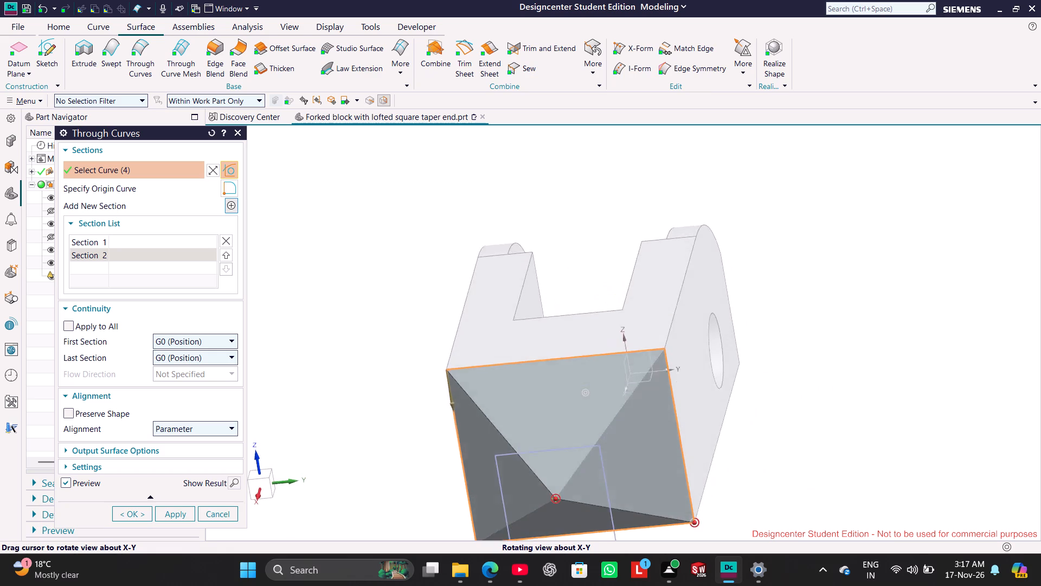
middle_drag(789, 292, 838, 273)
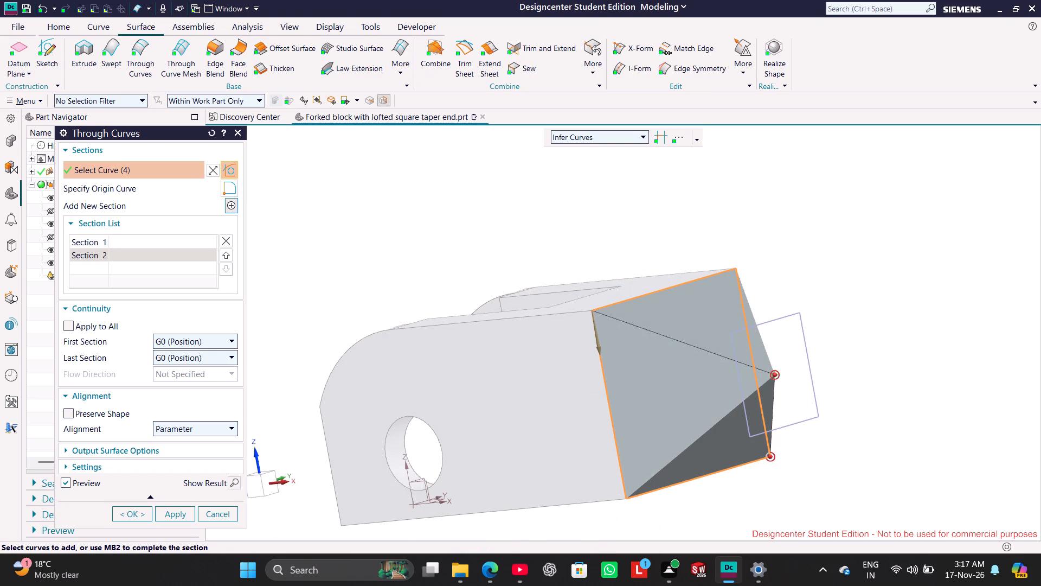
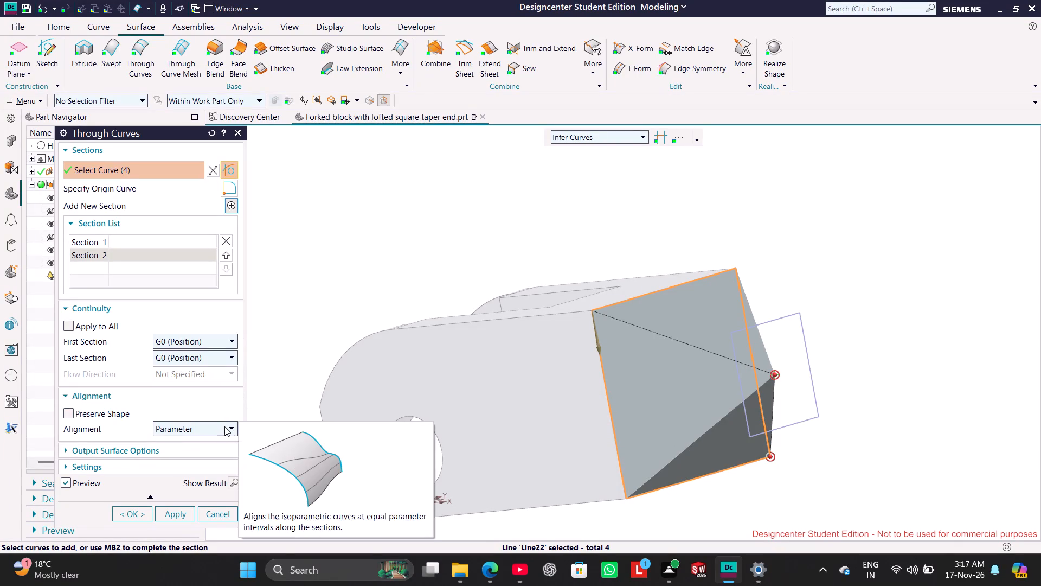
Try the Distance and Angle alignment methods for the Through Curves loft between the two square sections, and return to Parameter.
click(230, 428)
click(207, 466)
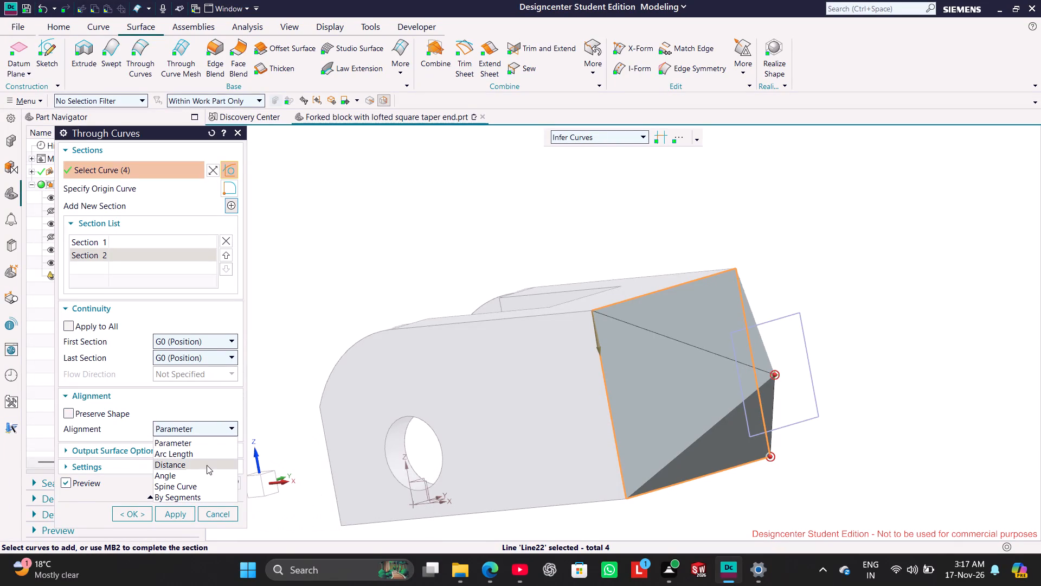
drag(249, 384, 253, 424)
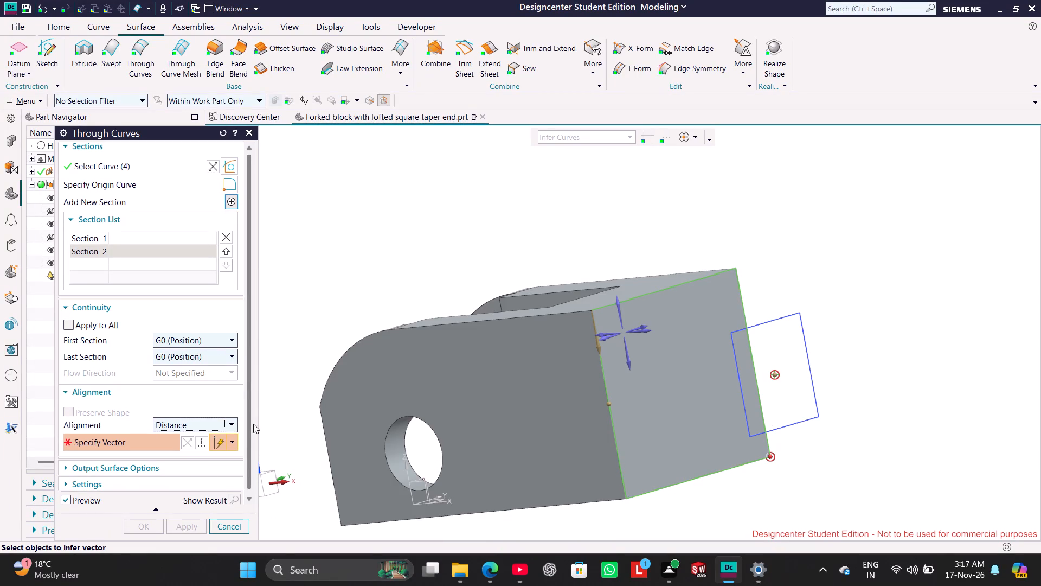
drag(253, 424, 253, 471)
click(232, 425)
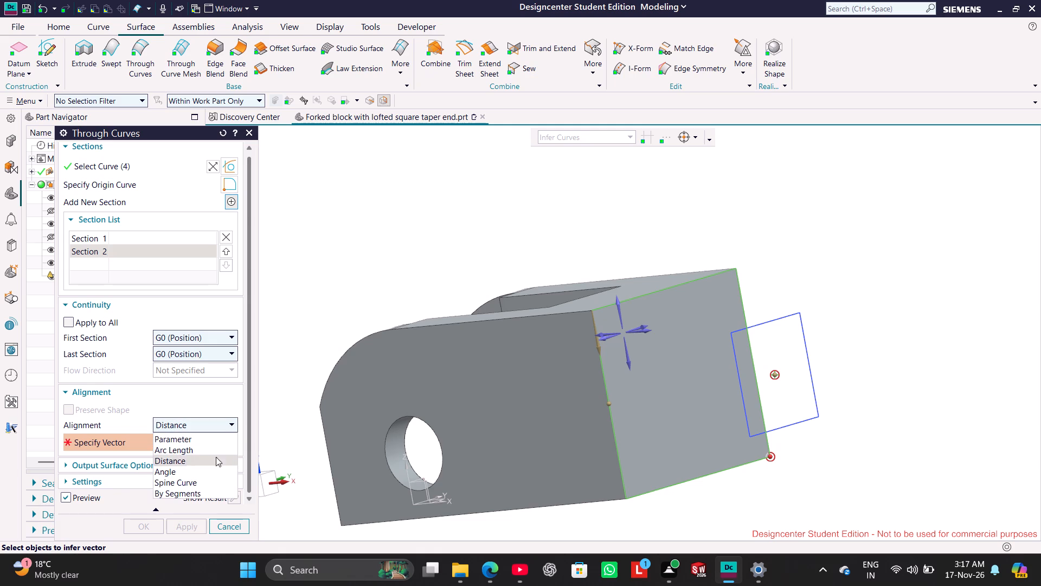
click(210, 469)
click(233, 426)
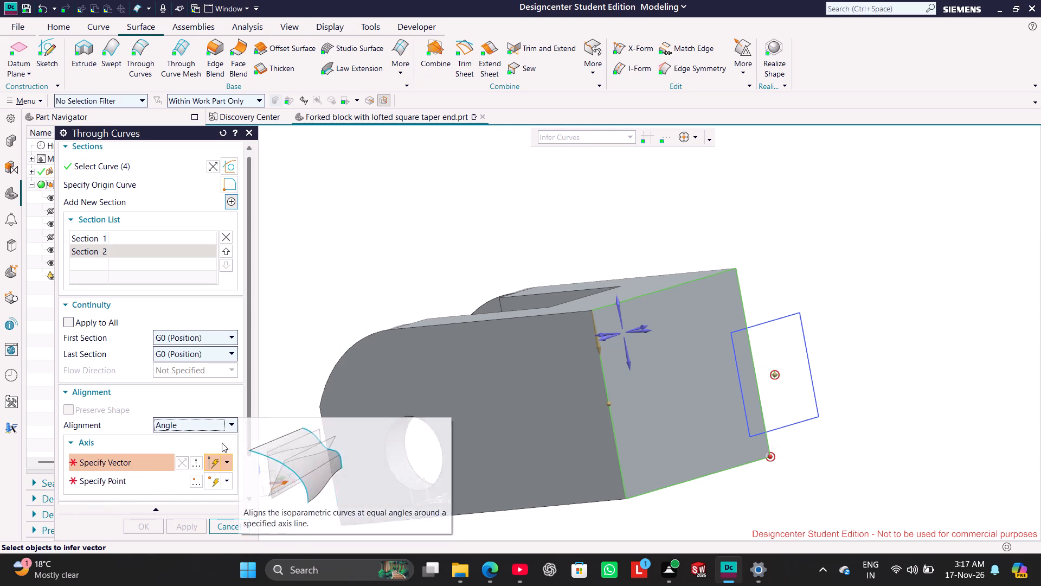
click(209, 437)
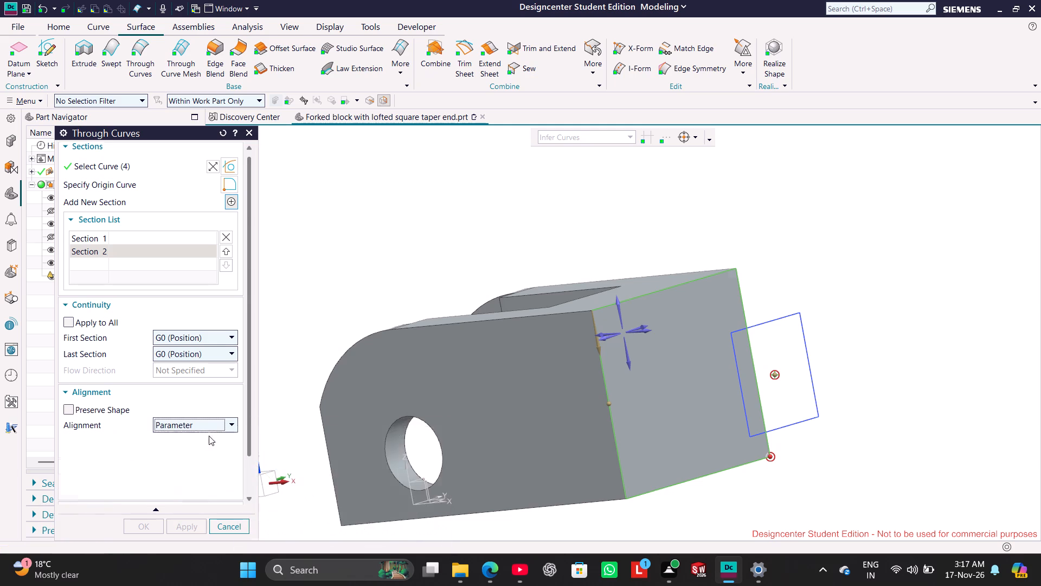
Switch to the YouTube tutorial in Edge and replay the Through Curves section selection from 2:19.
click(515, 569)
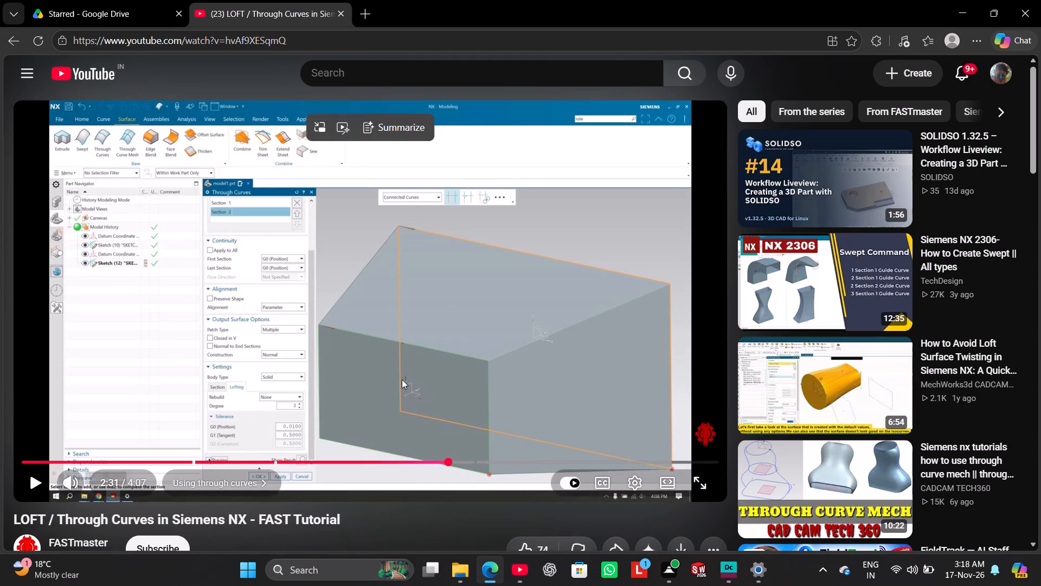
click(414, 466)
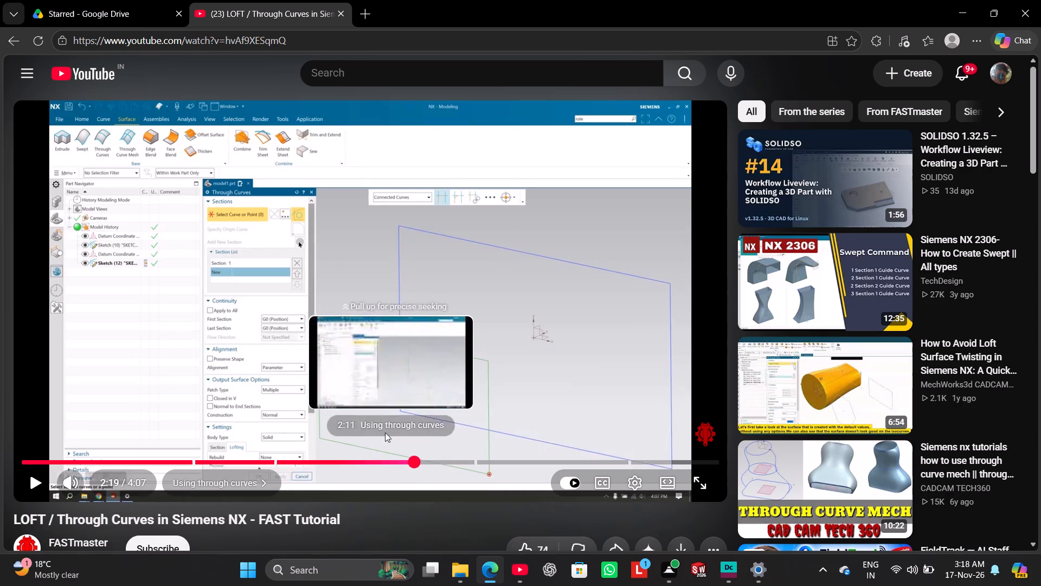
click(277, 298)
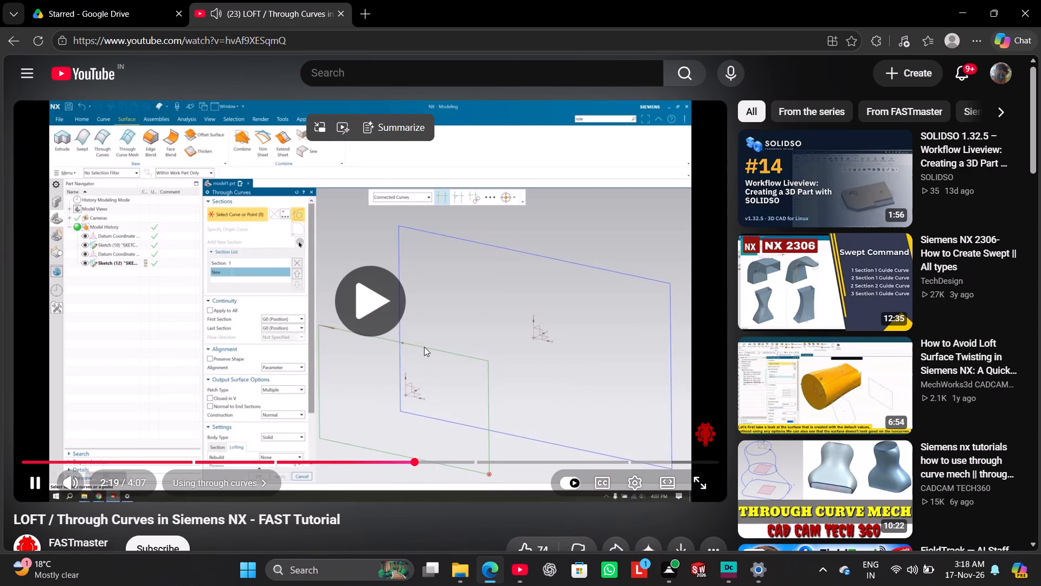
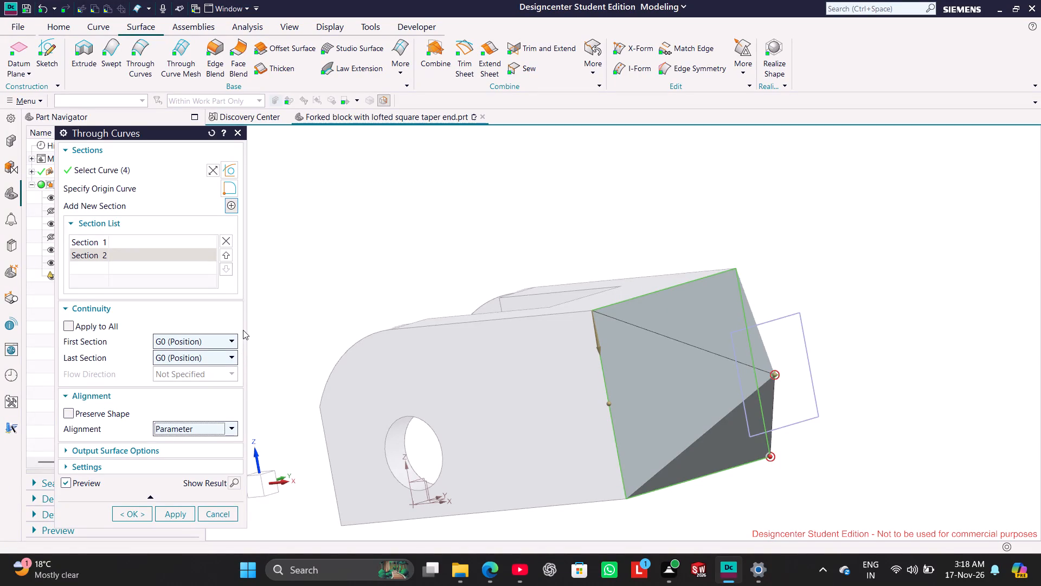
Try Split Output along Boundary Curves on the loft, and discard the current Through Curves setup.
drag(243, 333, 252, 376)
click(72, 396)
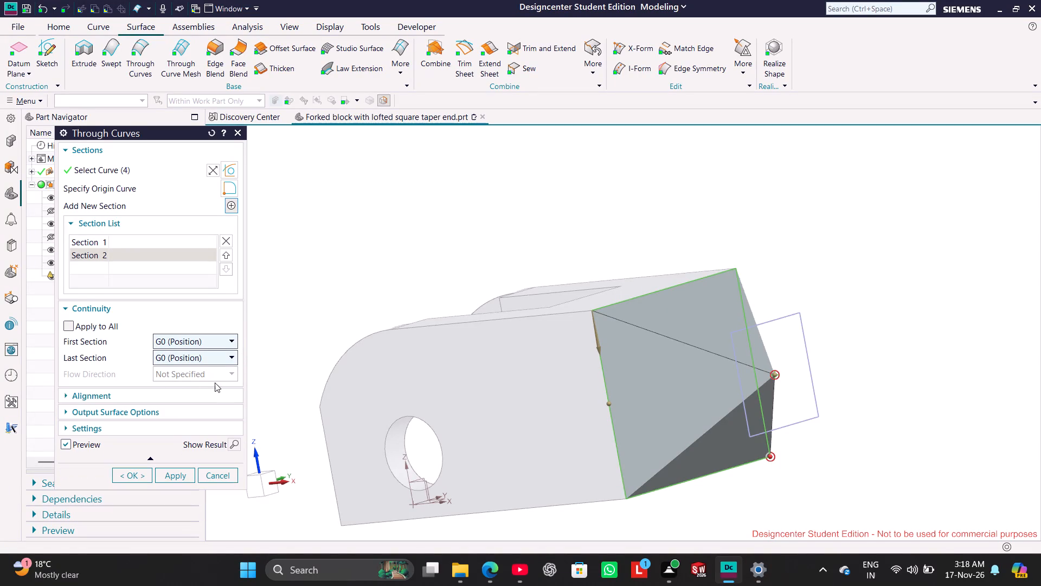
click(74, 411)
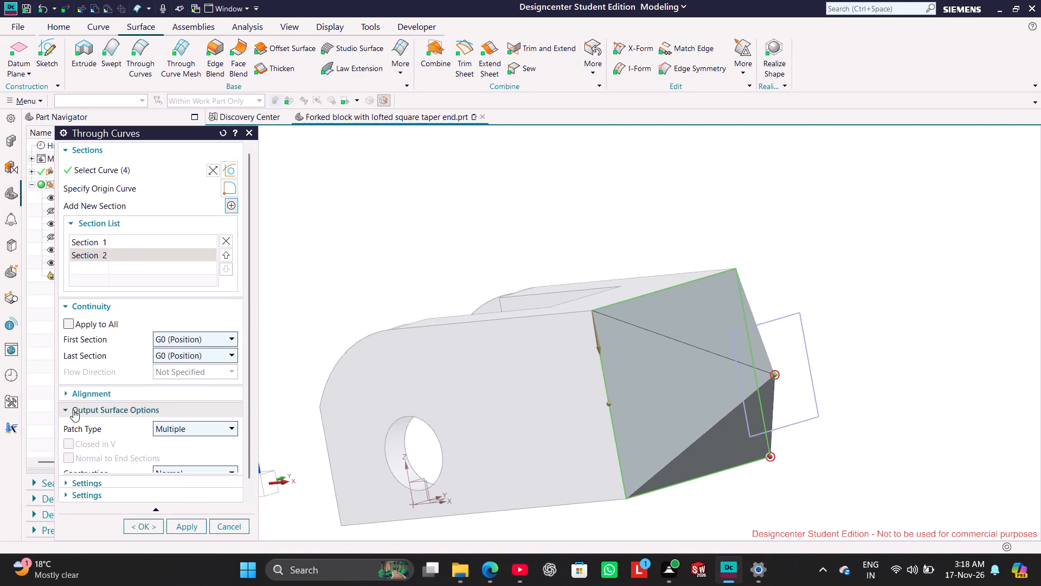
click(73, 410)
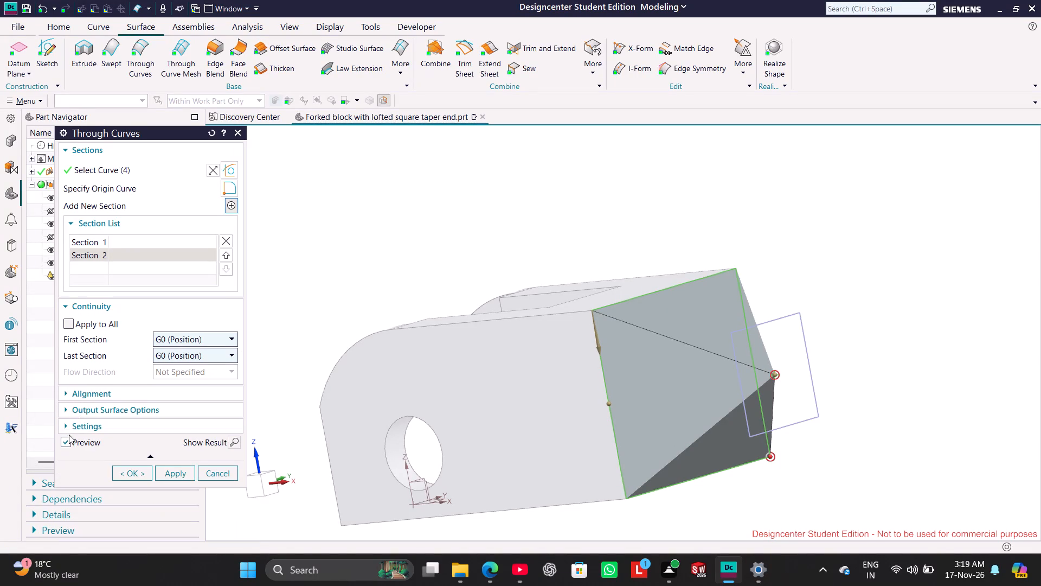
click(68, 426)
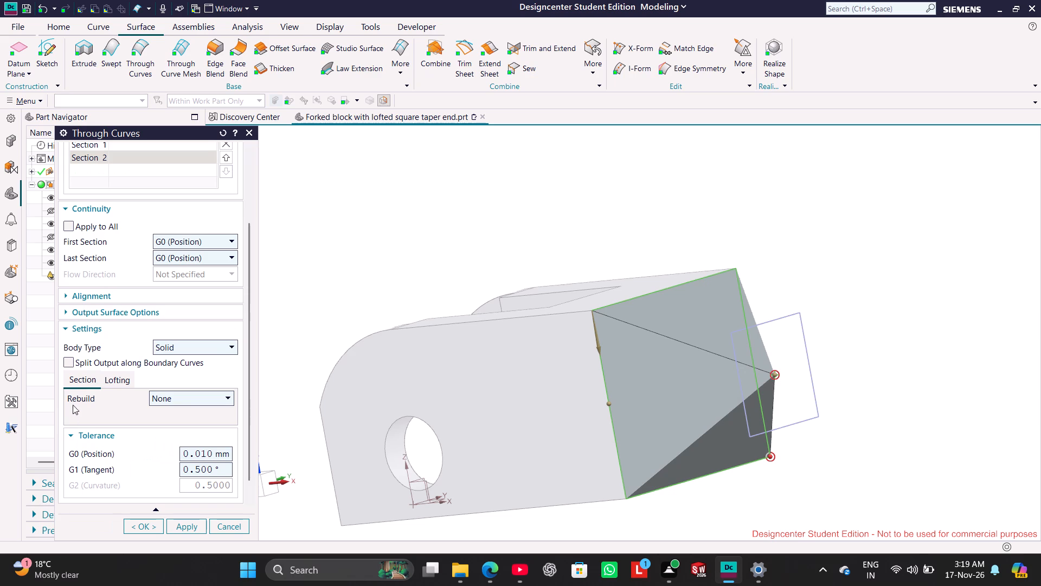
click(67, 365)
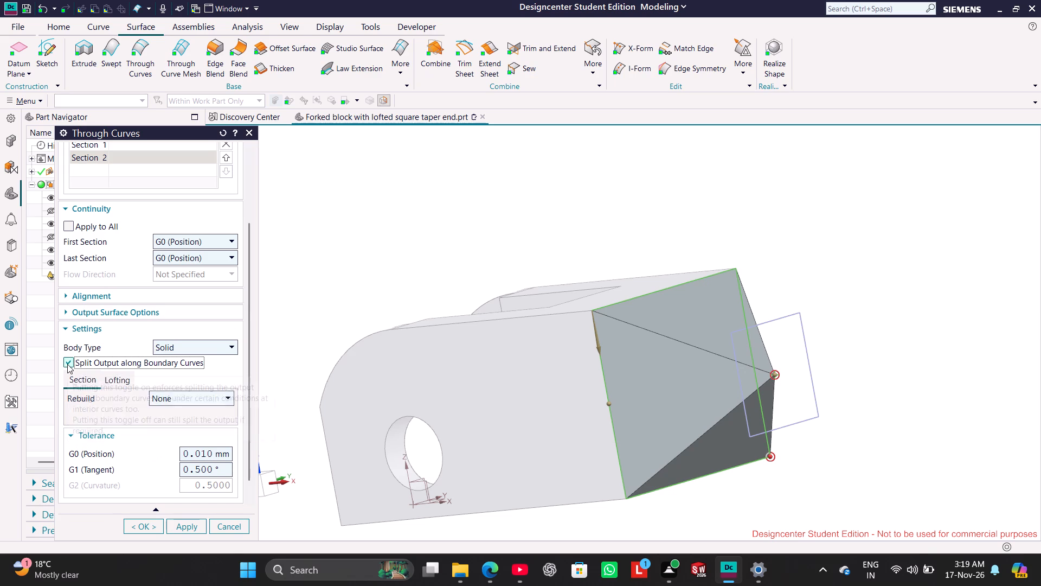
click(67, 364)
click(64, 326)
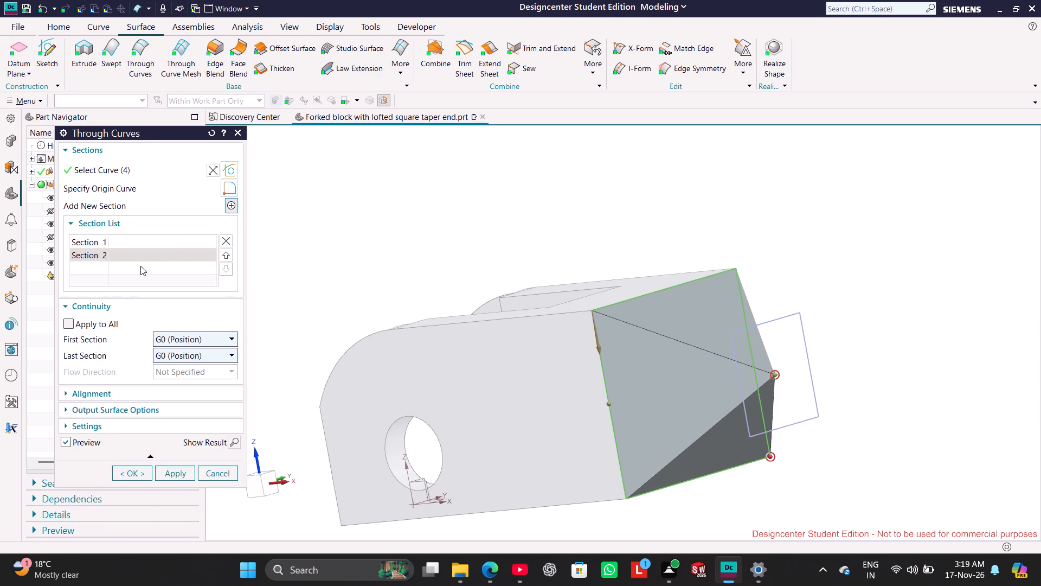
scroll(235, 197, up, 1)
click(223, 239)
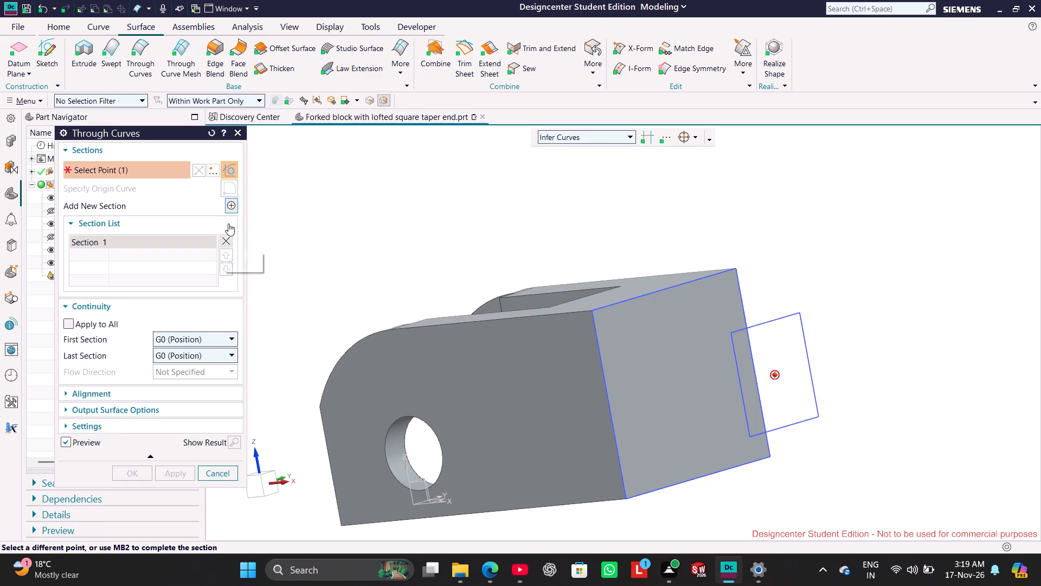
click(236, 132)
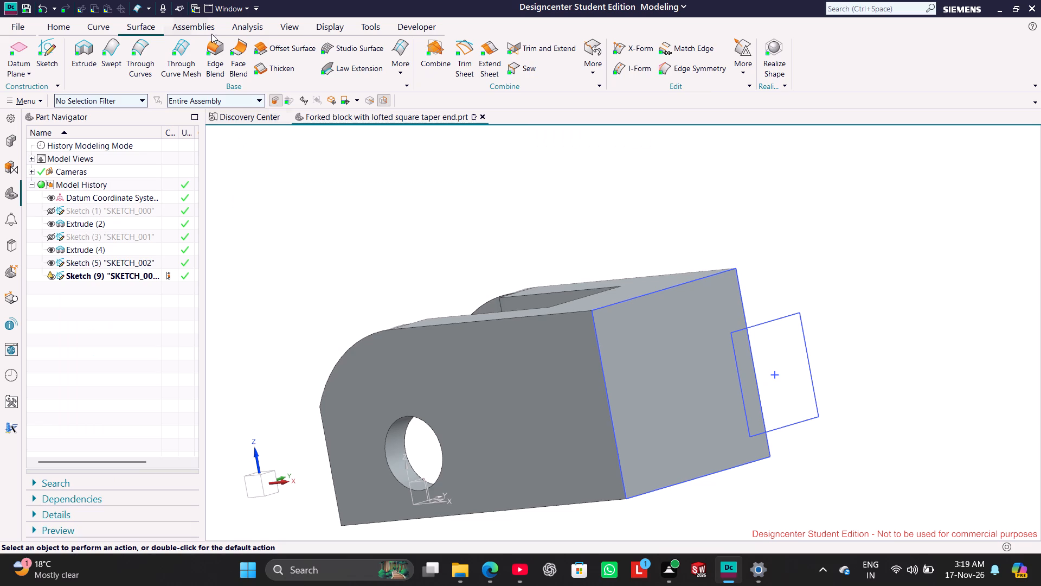
Restart Through Curves with the small square profile as Section 1 and the square on the block's end face as Section 2.
click(134, 54)
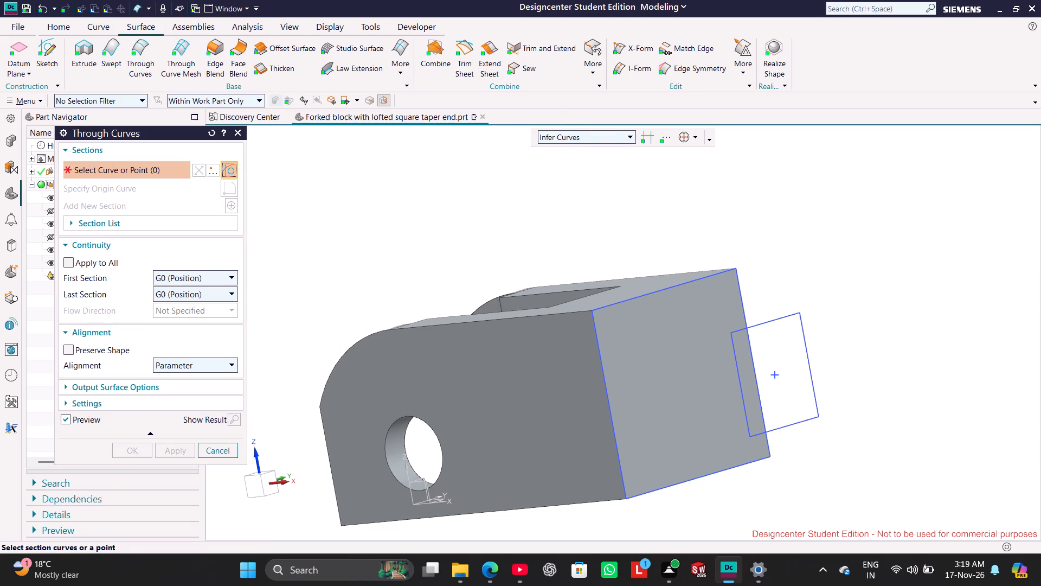
click(203, 222)
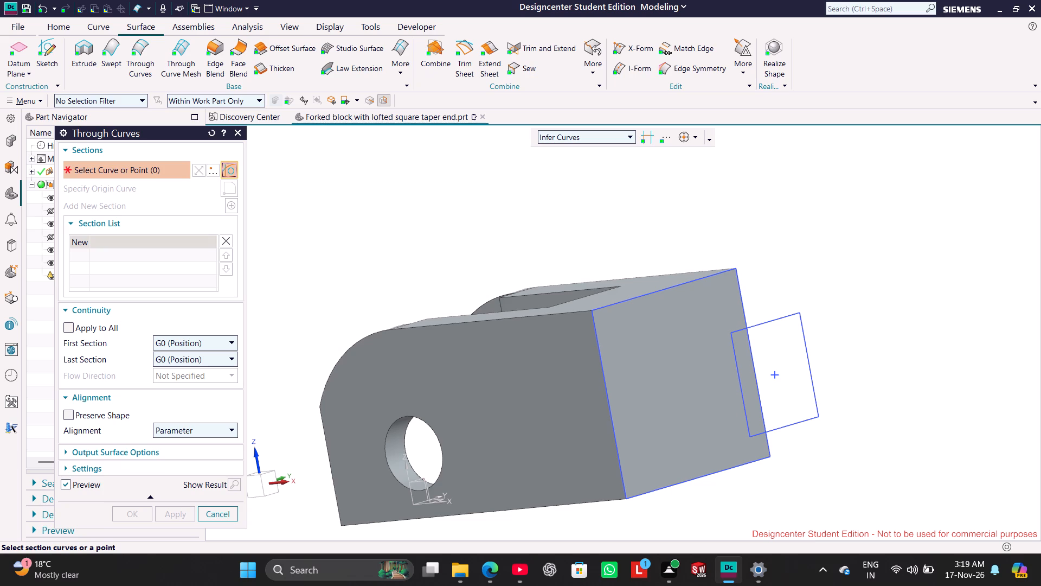
click(808, 339)
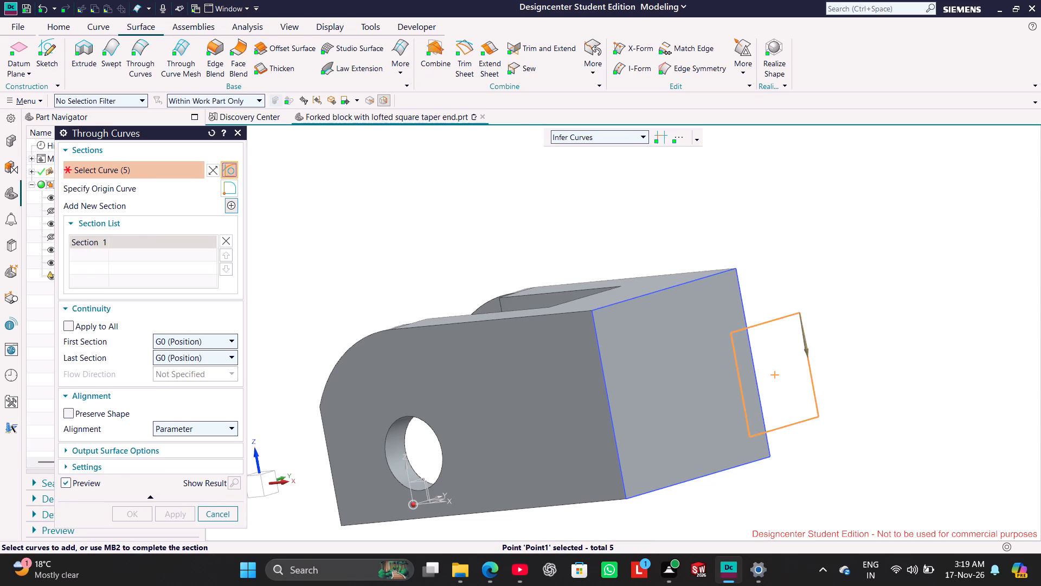
click(228, 206)
click(742, 294)
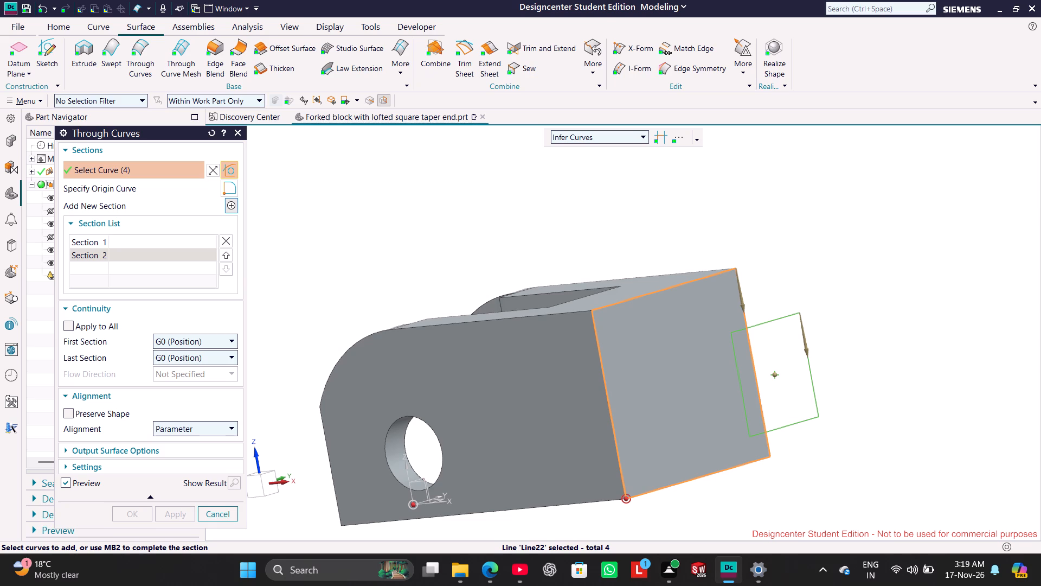
Reverse the curve directions of Section 1 and Section 2 in turn to try different direction combinations for the loft.
middle_drag(827, 241, 807, 267)
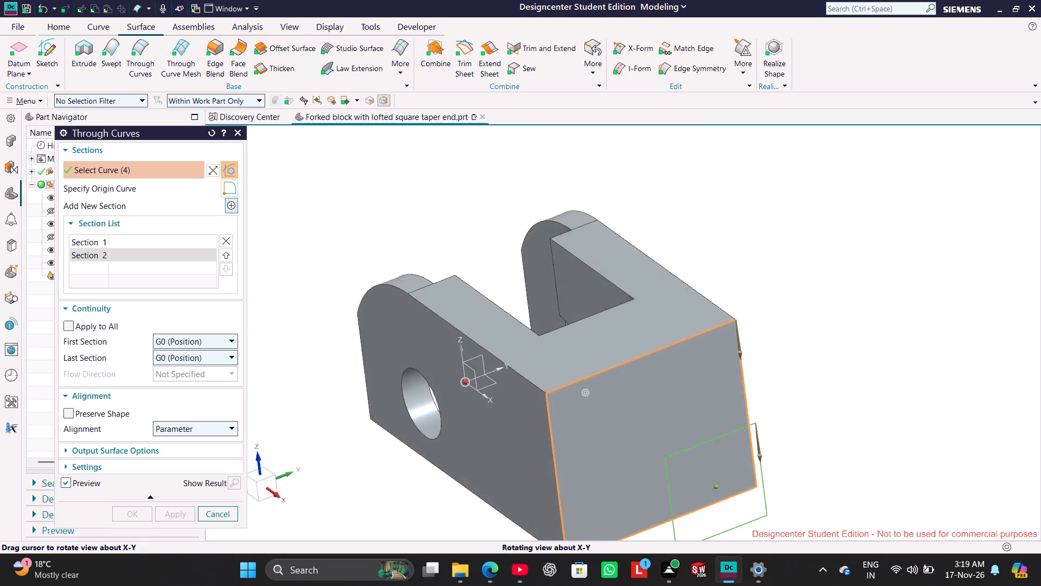
middle_drag(807, 267, 815, 251)
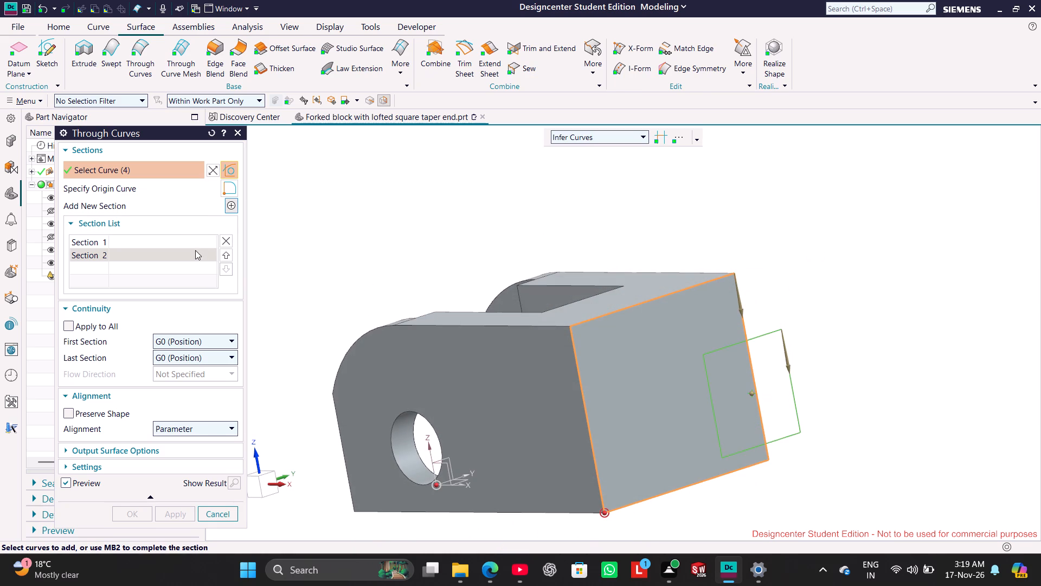
right_click(201, 239)
click(222, 243)
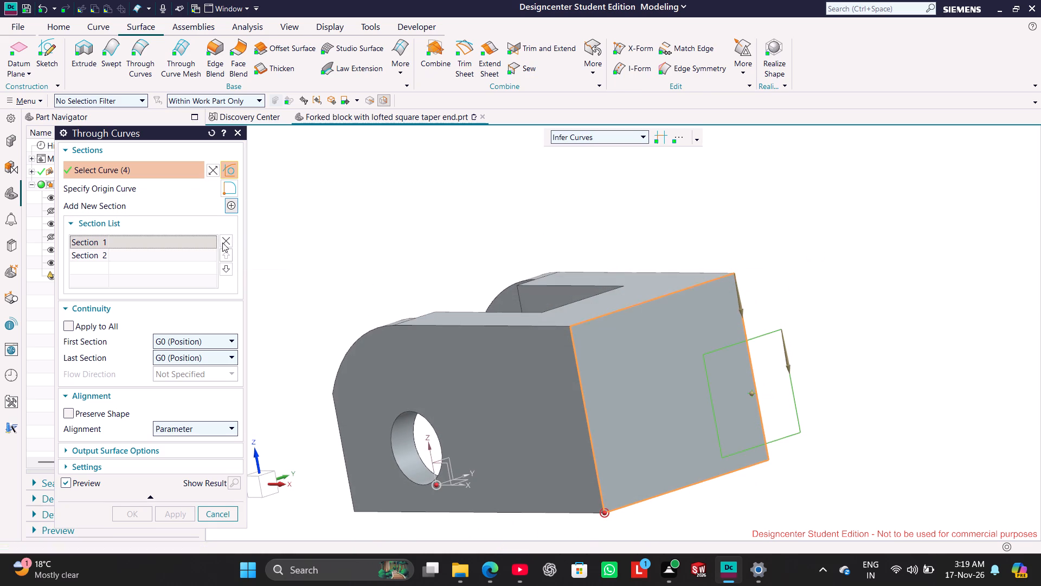
right_click(185, 258)
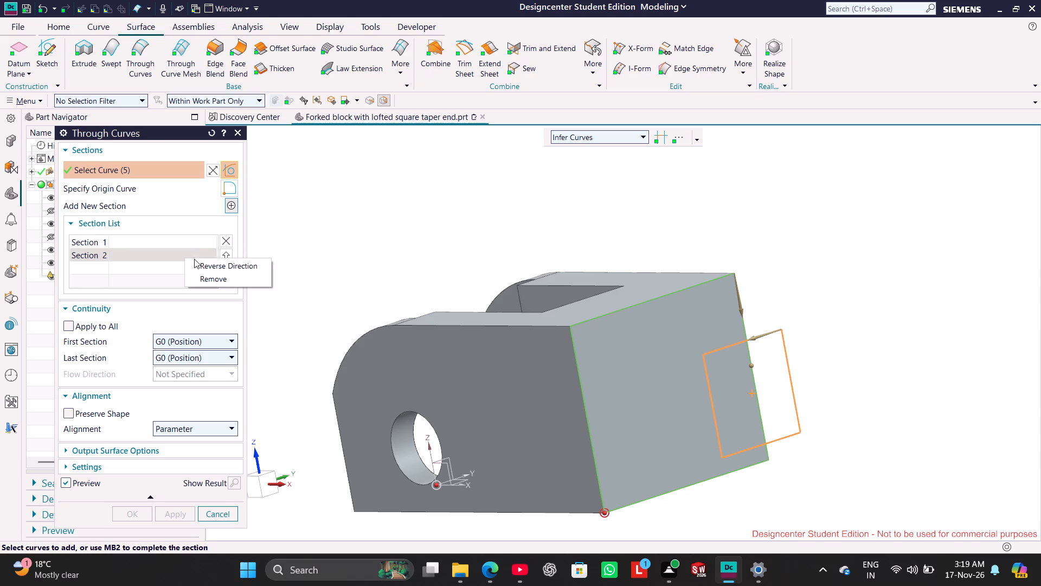
click(205, 266)
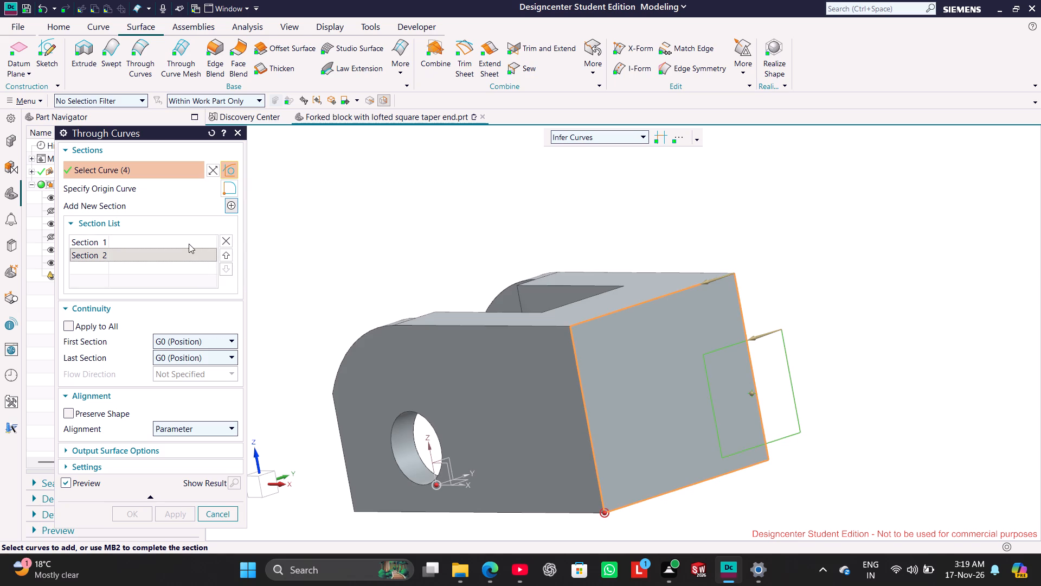
right_click(189, 244)
click(200, 250)
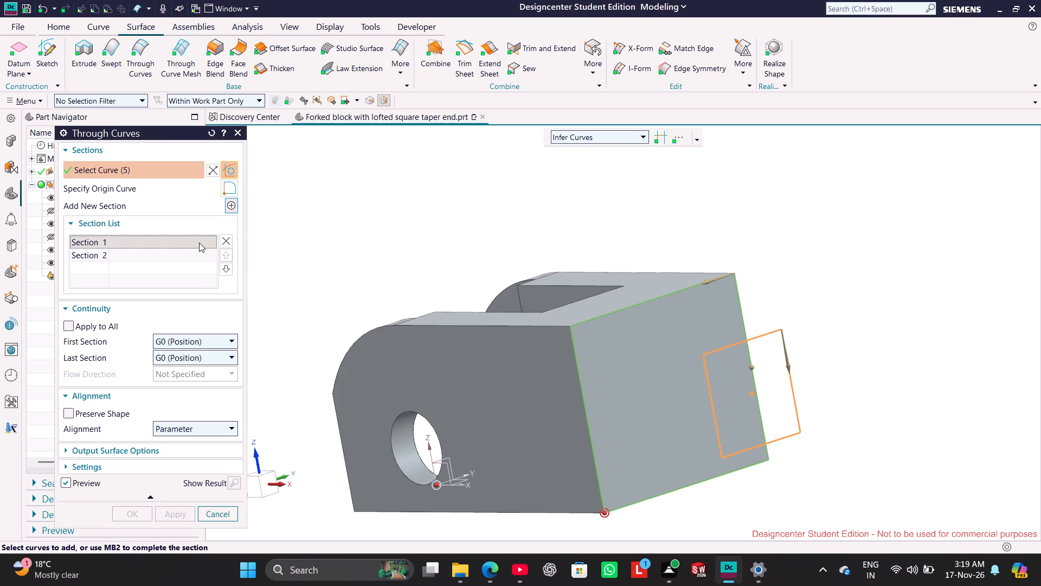
right_click(195, 255)
click(207, 258)
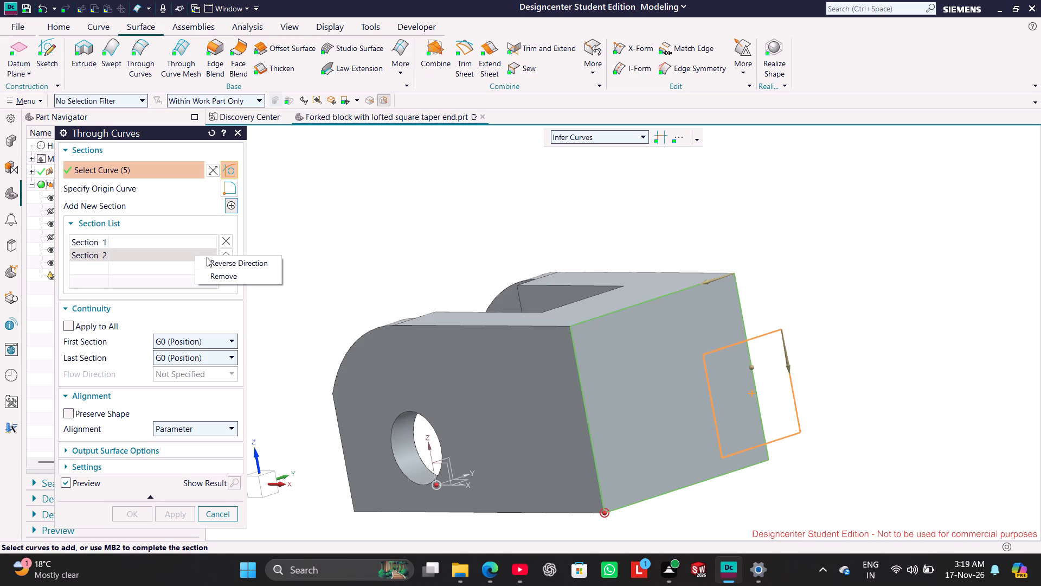
click(211, 260)
right_click(193, 257)
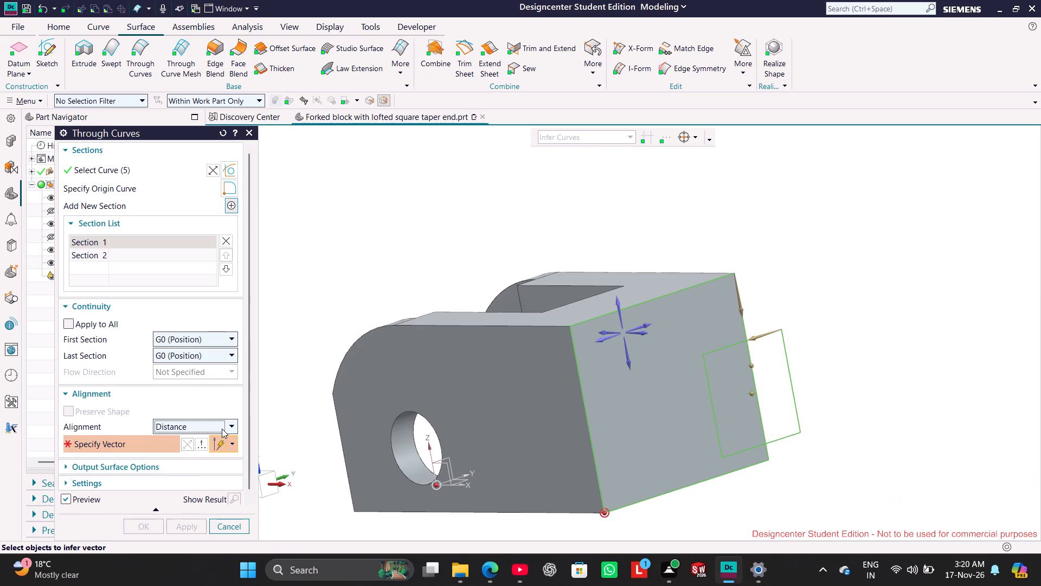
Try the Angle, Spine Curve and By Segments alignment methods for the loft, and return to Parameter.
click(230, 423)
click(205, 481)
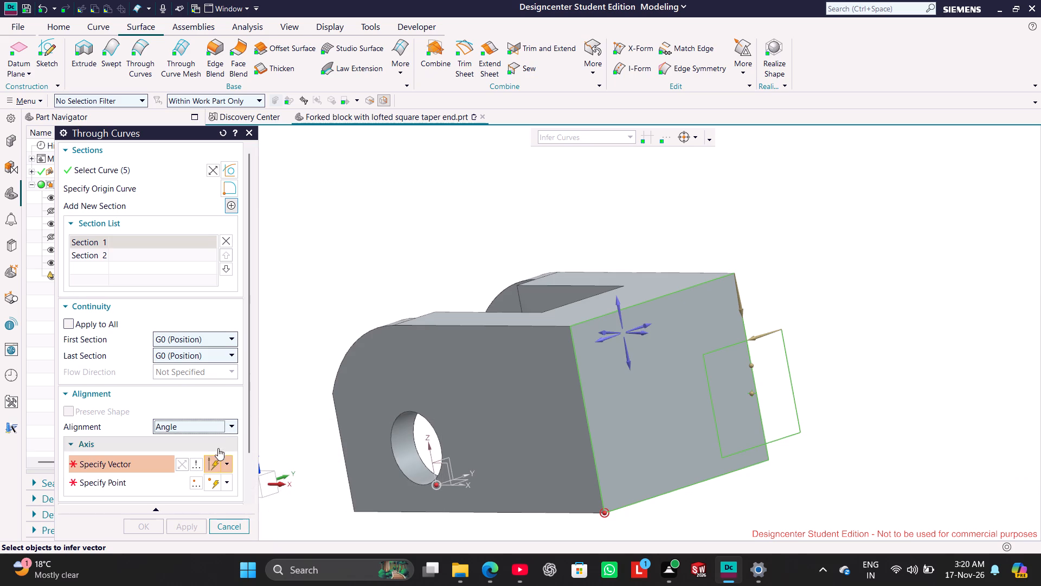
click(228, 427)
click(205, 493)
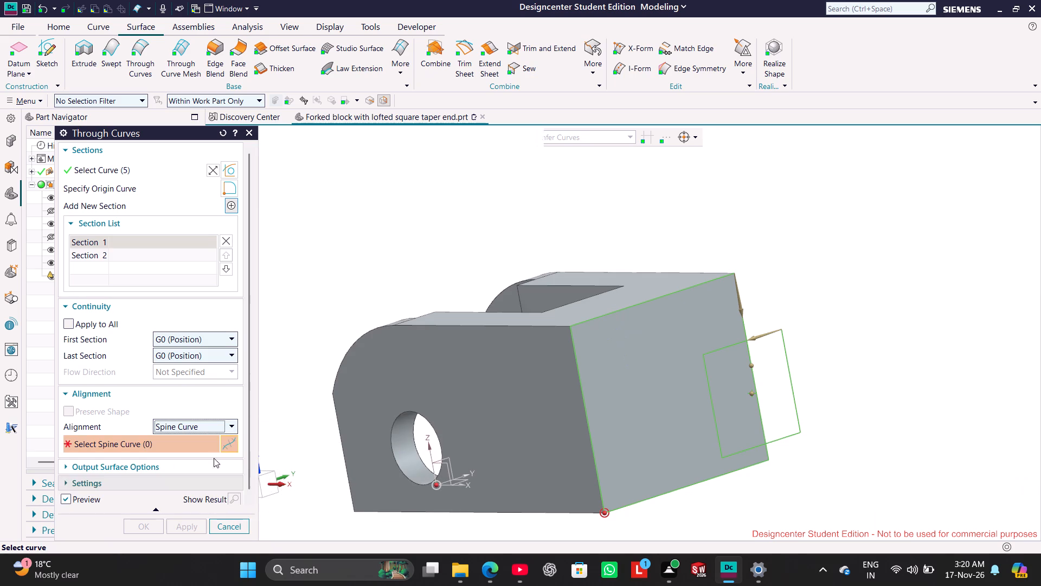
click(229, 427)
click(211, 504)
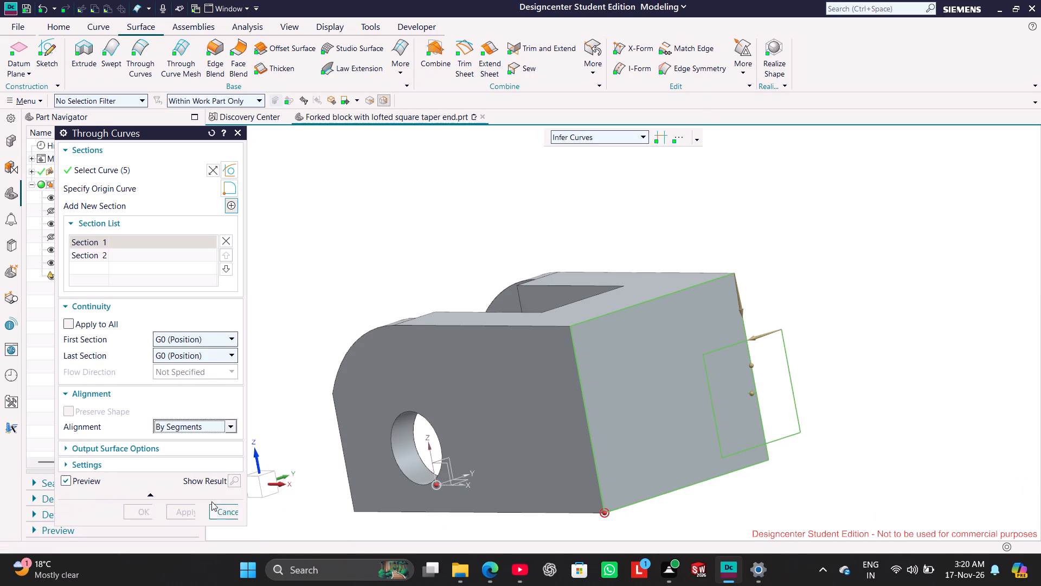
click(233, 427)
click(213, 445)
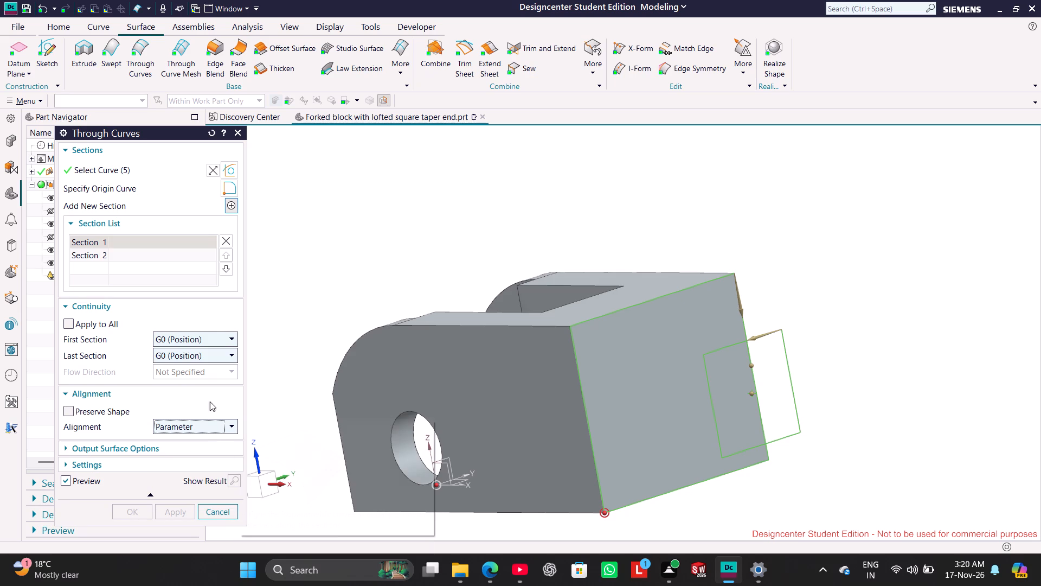
Set First Section continuity to G1 (Tangent) against the block's end face, with Flow Direction set to Perpendicular.
click(236, 338)
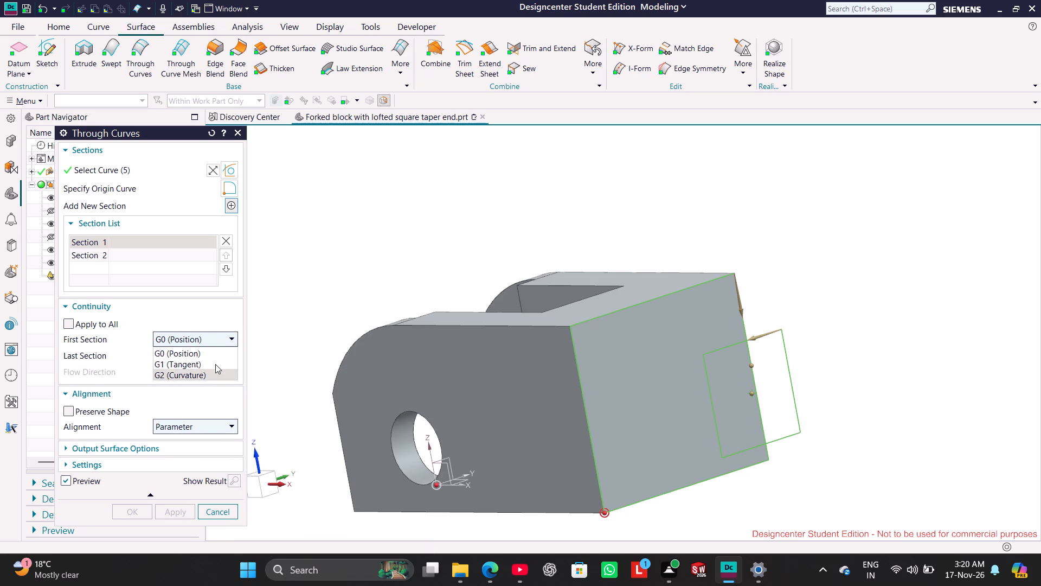
click(215, 363)
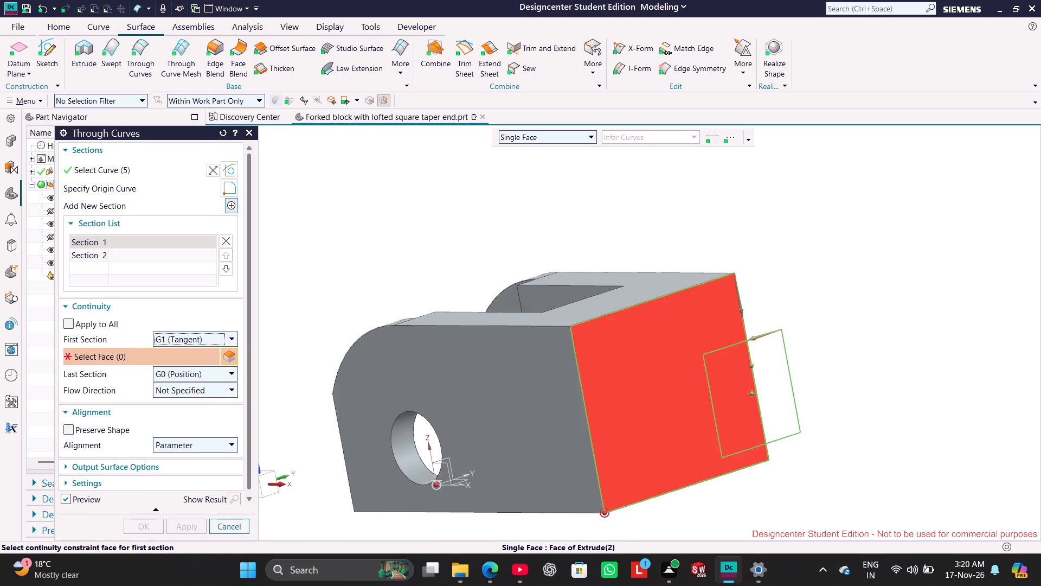
click(233, 357)
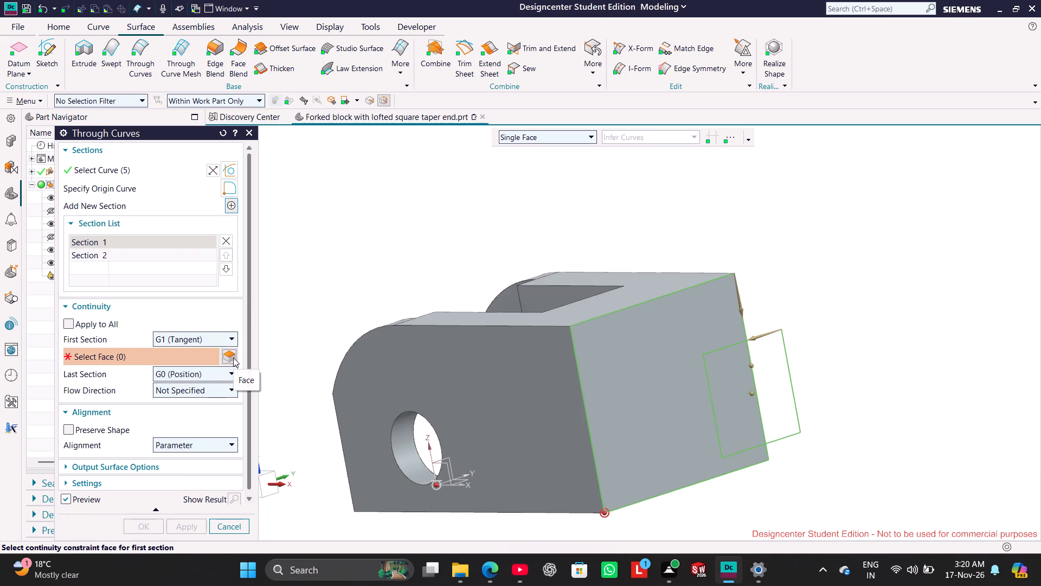
click(606, 377)
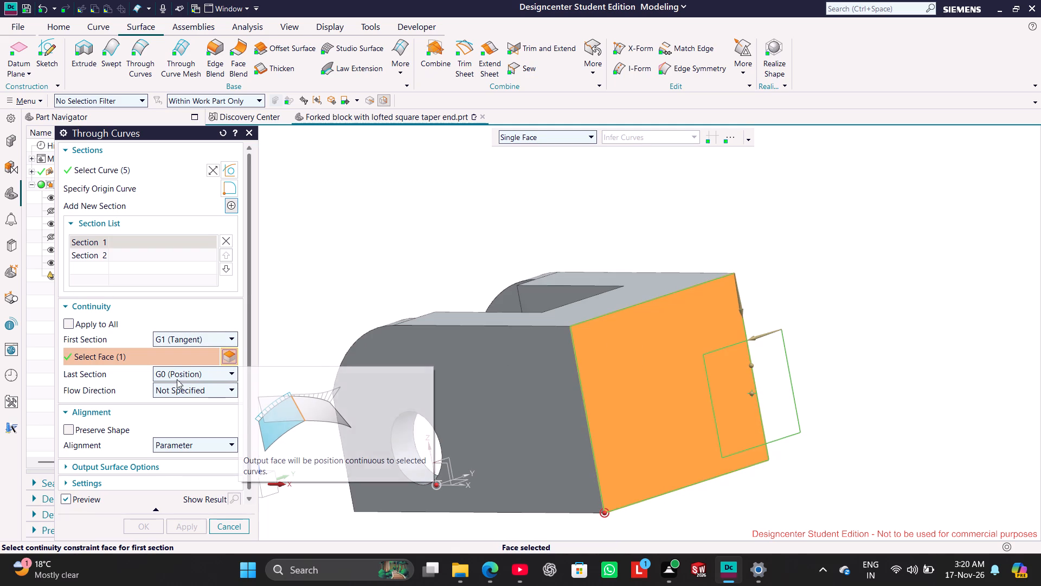
click(212, 390)
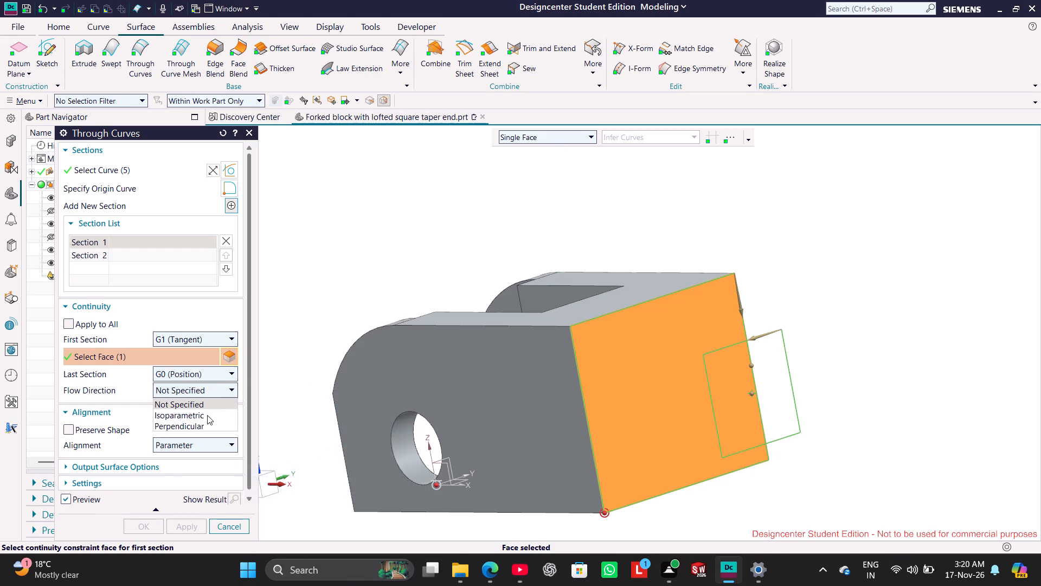
click(213, 424)
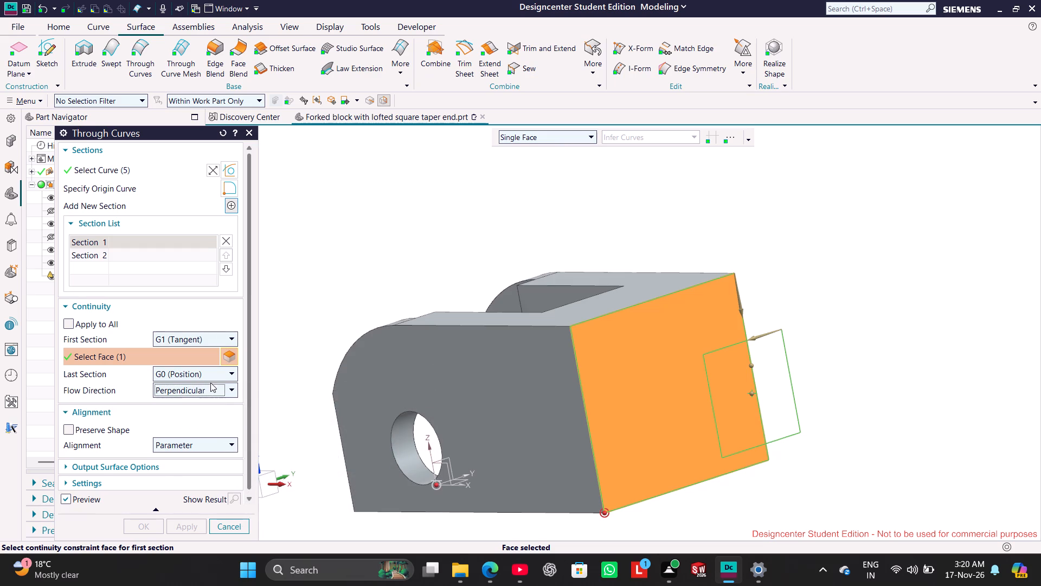
Set Last Section continuity to G1 (Tangent) against the block's end face.
click(210, 378)
click(205, 398)
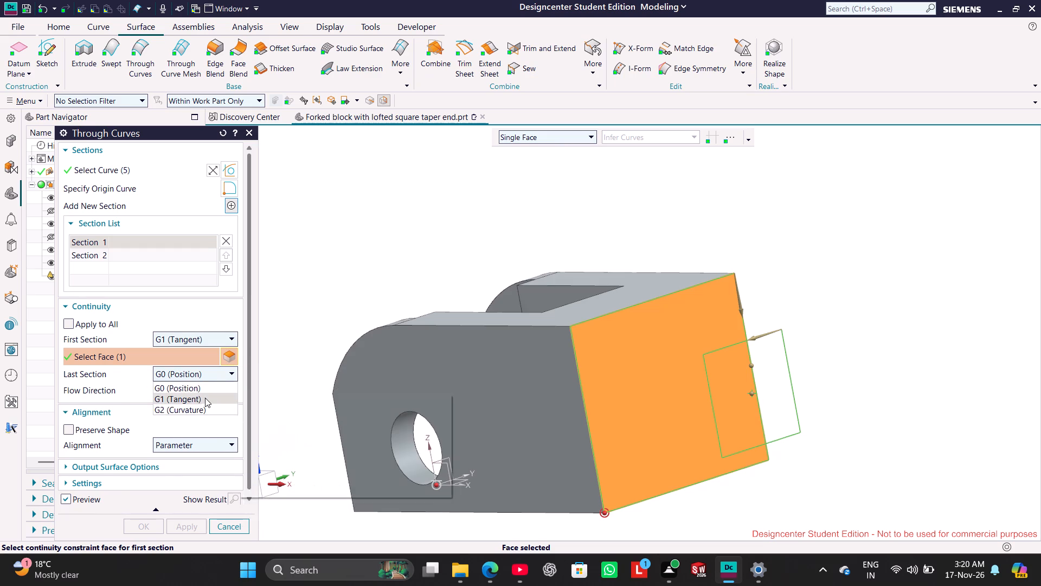
click(688, 361)
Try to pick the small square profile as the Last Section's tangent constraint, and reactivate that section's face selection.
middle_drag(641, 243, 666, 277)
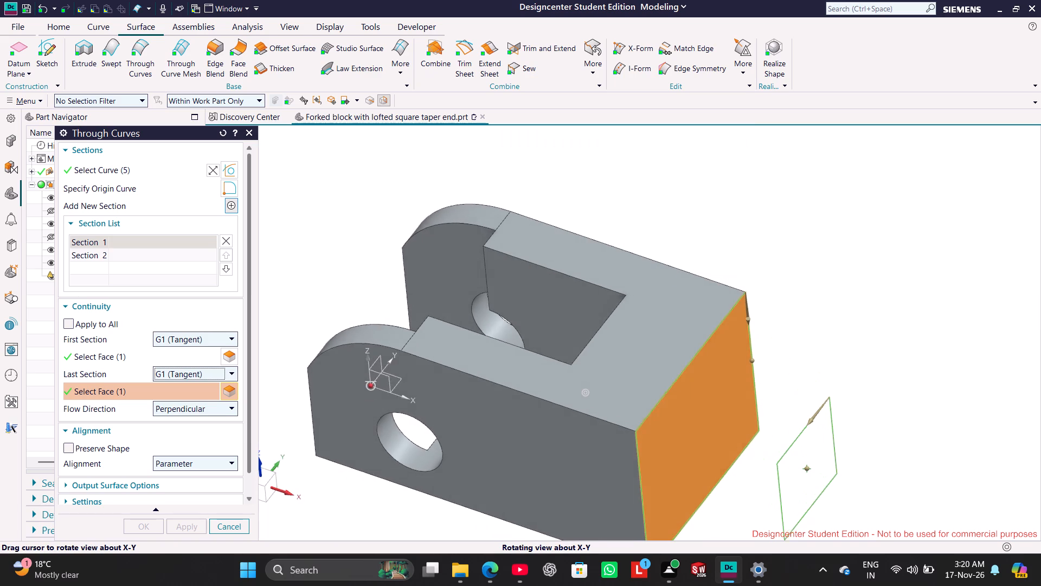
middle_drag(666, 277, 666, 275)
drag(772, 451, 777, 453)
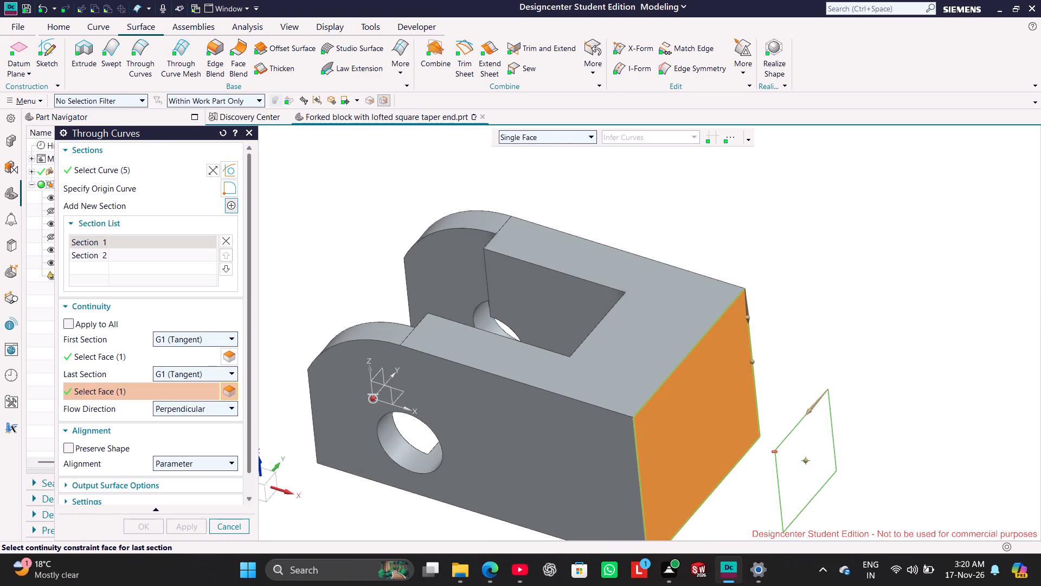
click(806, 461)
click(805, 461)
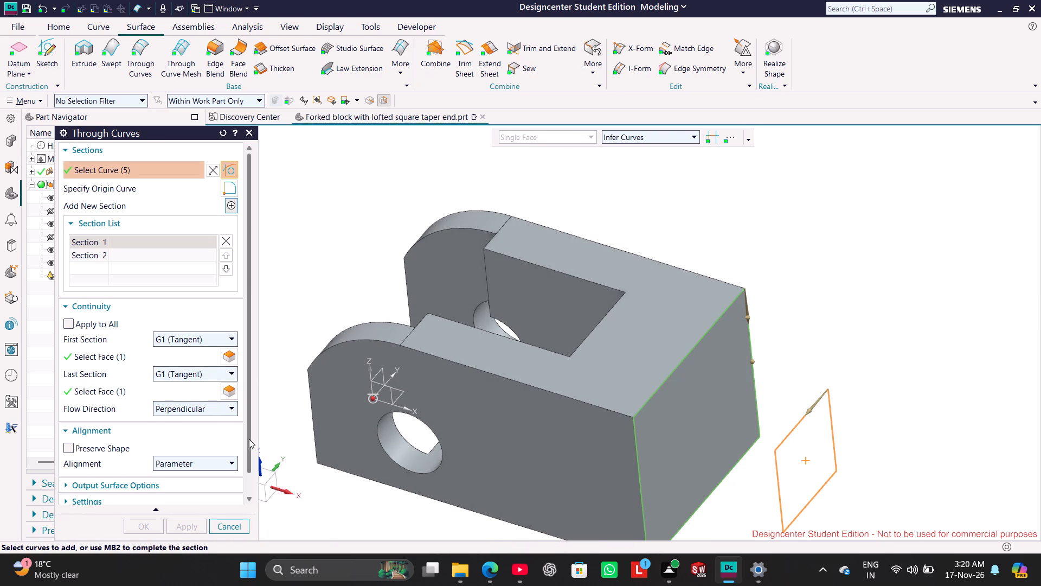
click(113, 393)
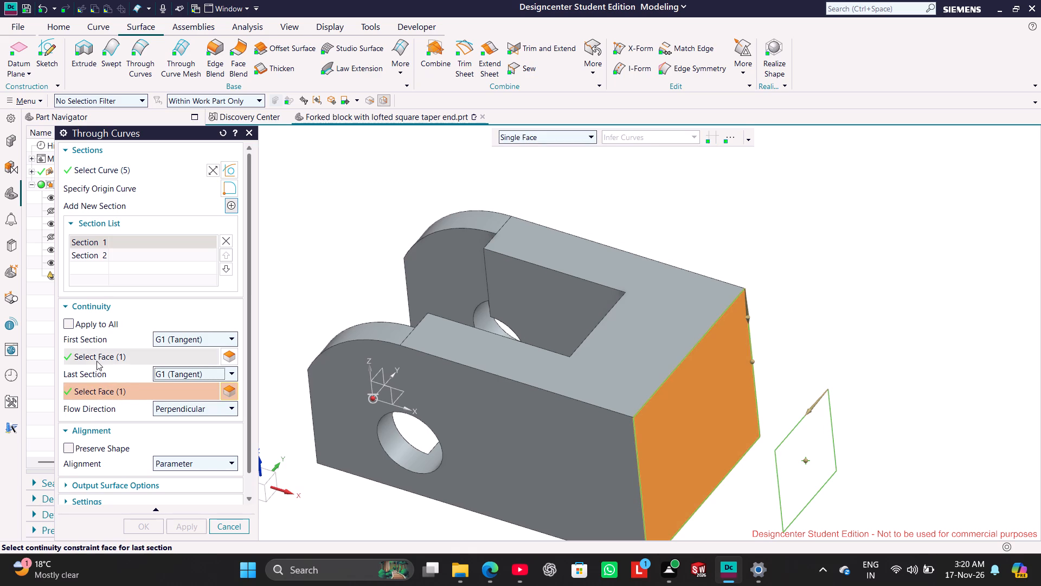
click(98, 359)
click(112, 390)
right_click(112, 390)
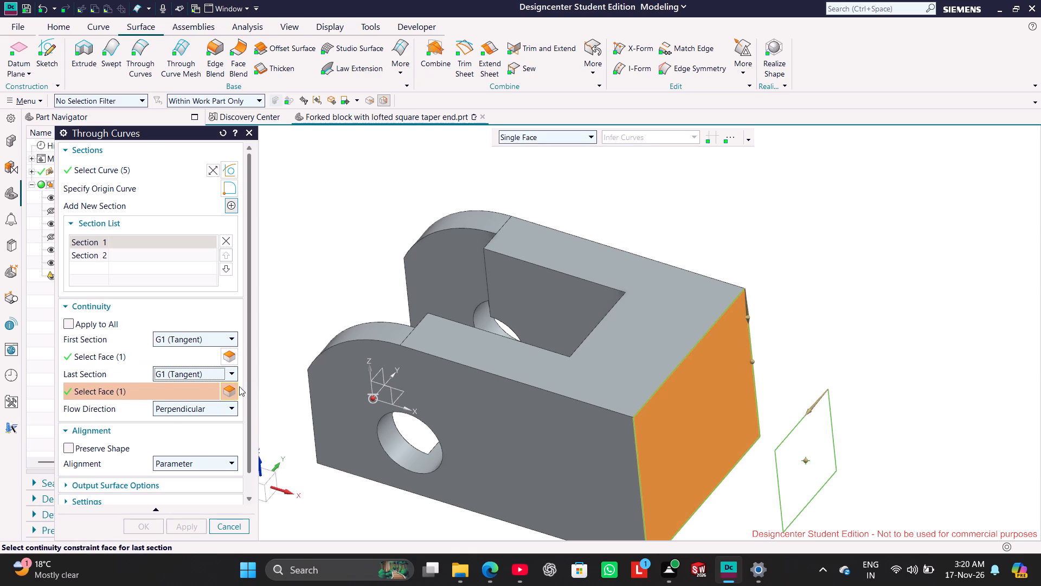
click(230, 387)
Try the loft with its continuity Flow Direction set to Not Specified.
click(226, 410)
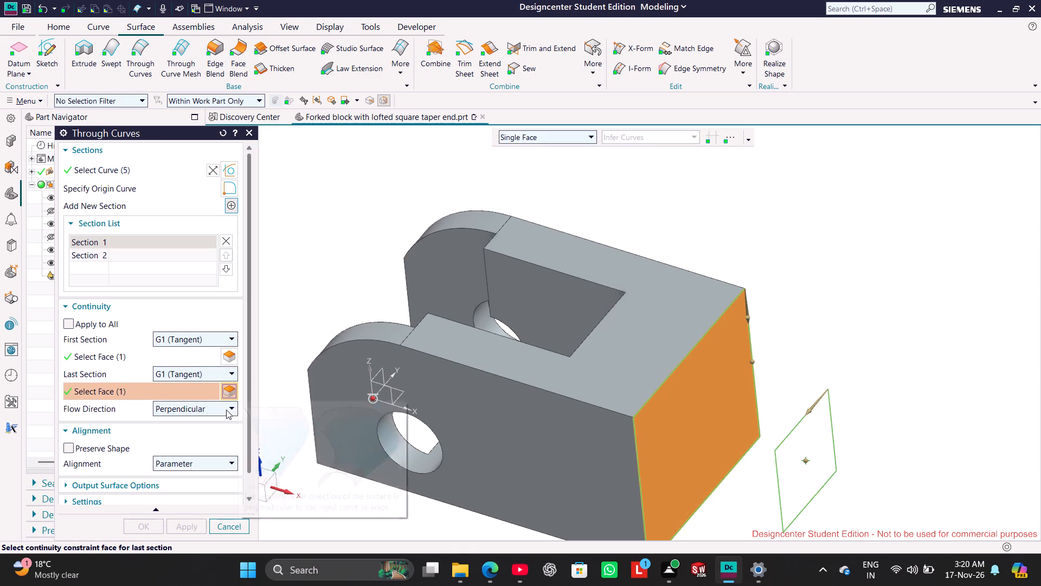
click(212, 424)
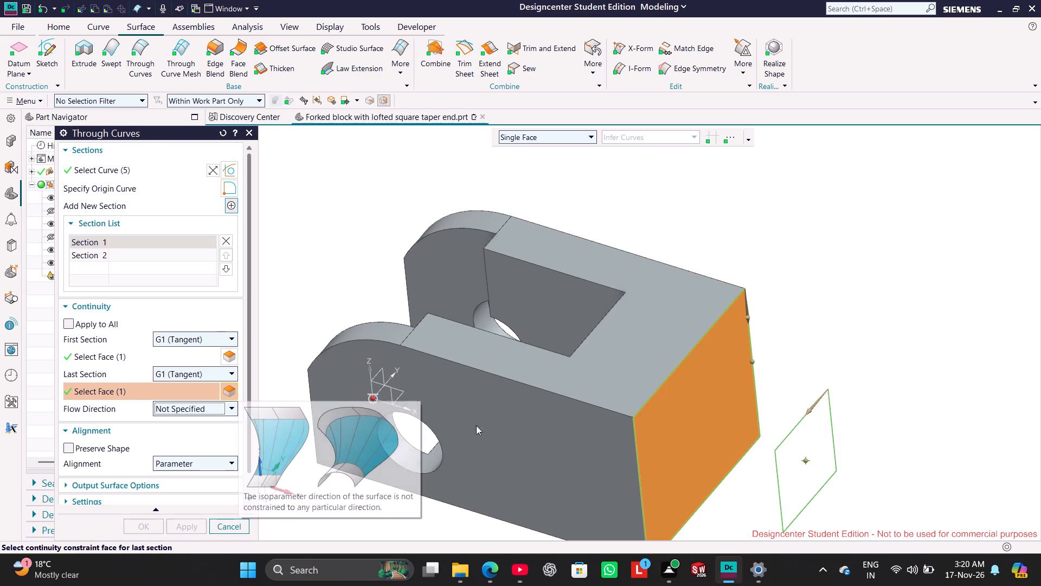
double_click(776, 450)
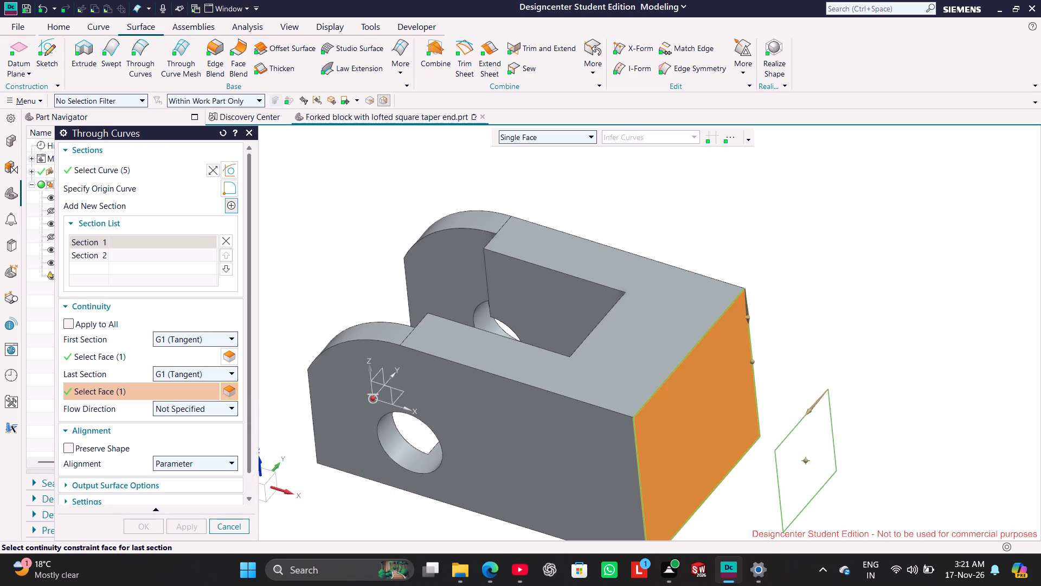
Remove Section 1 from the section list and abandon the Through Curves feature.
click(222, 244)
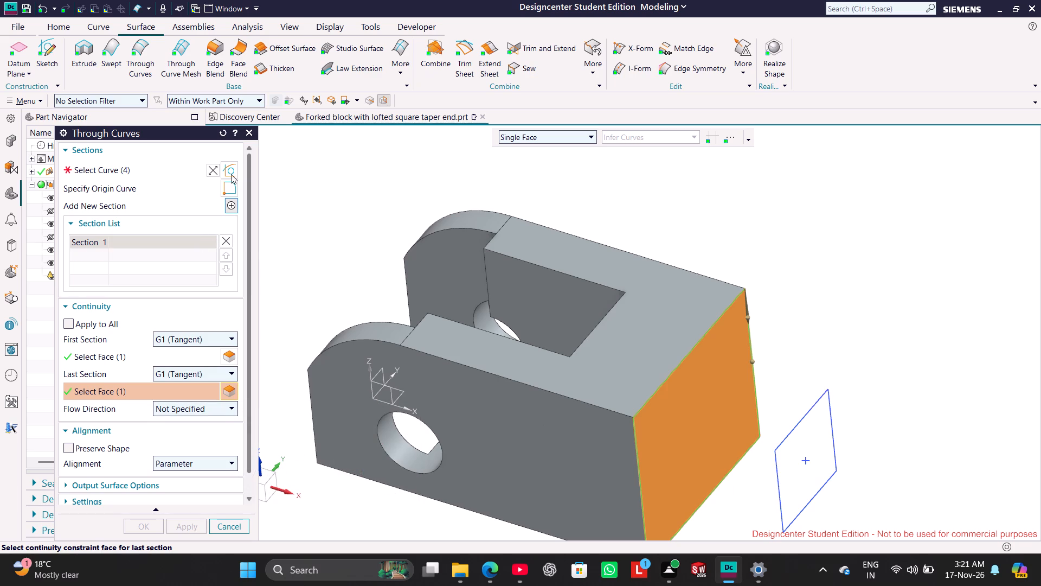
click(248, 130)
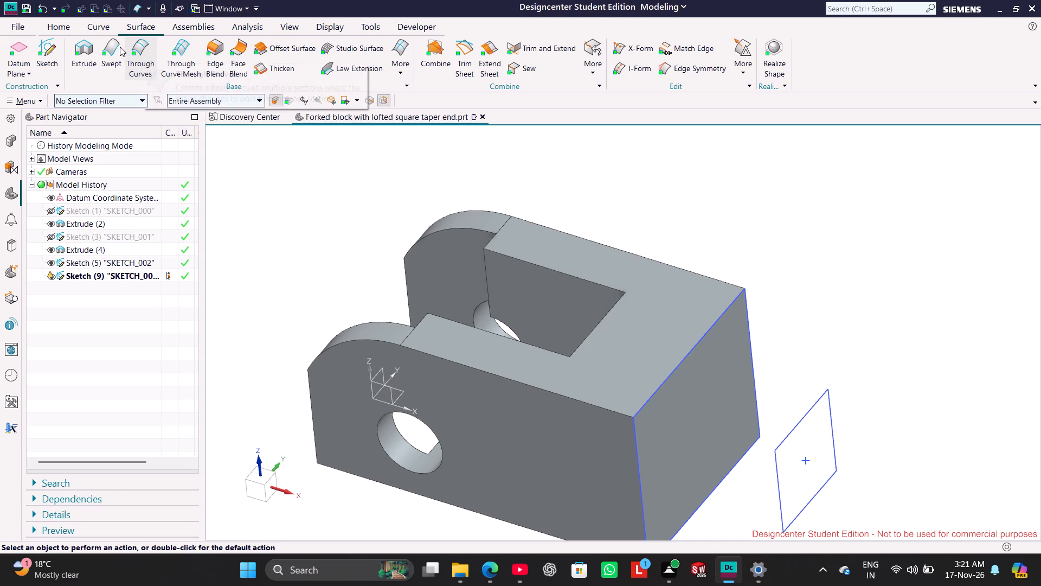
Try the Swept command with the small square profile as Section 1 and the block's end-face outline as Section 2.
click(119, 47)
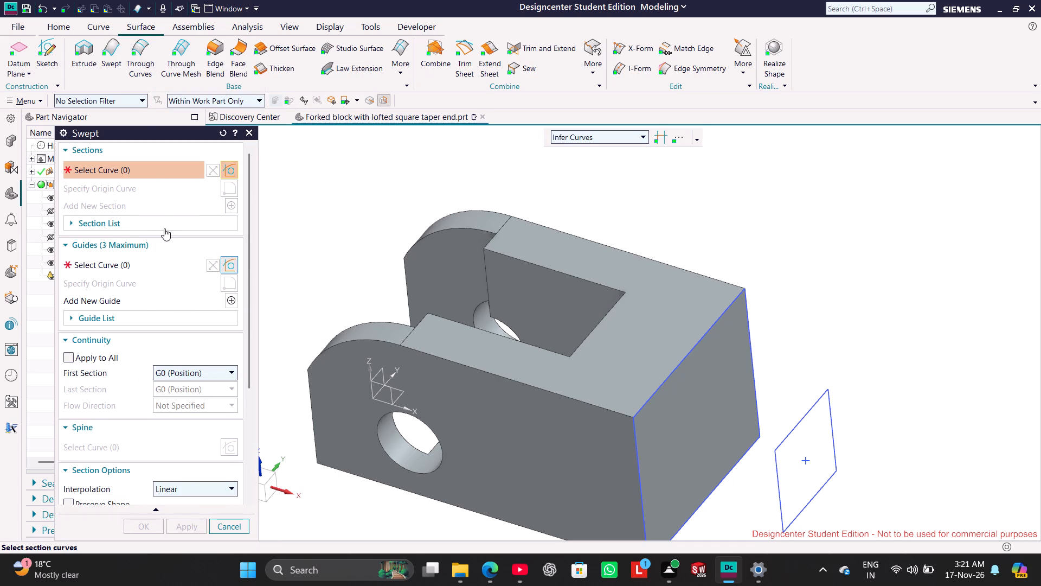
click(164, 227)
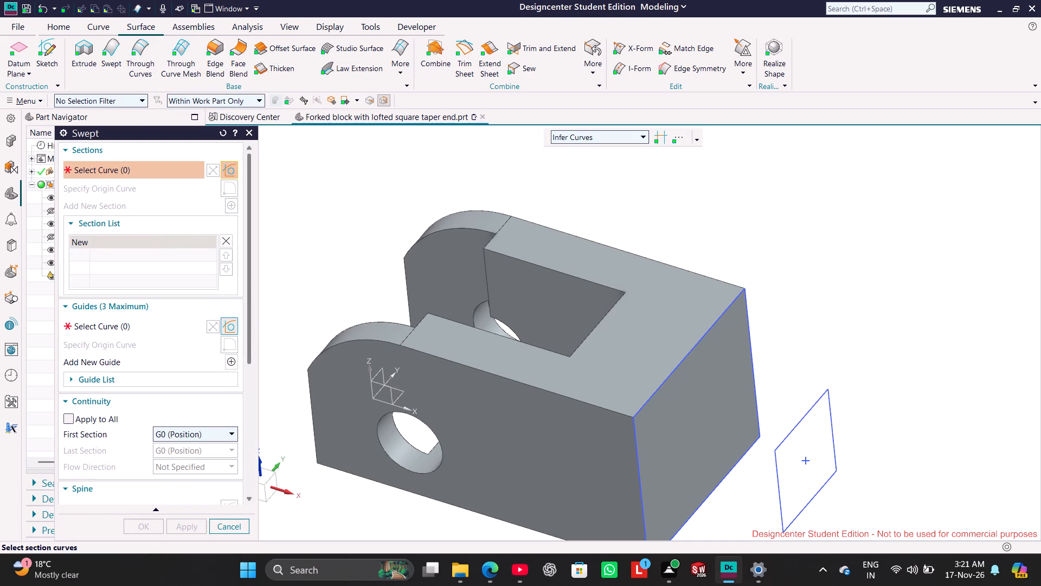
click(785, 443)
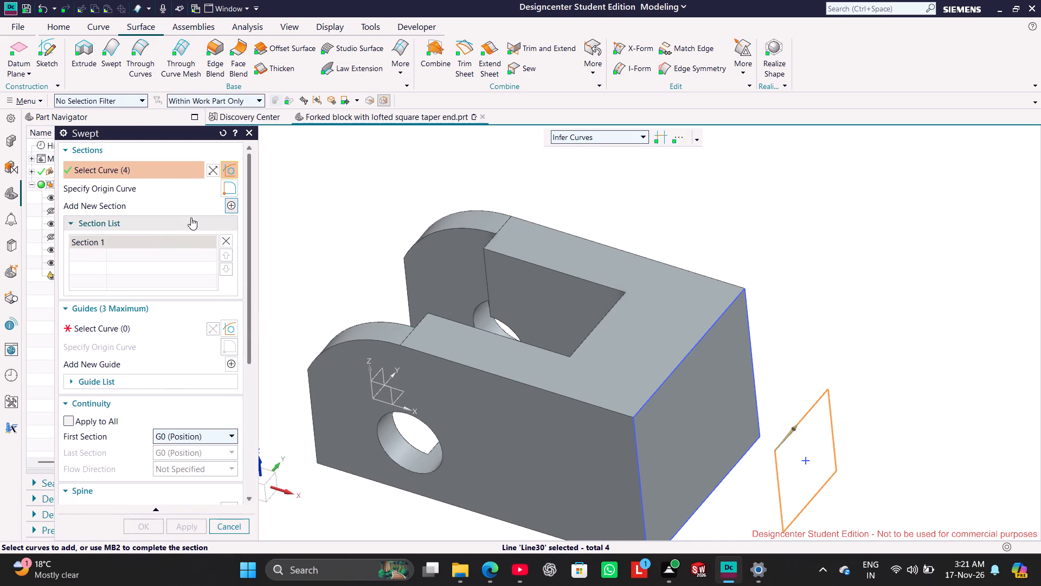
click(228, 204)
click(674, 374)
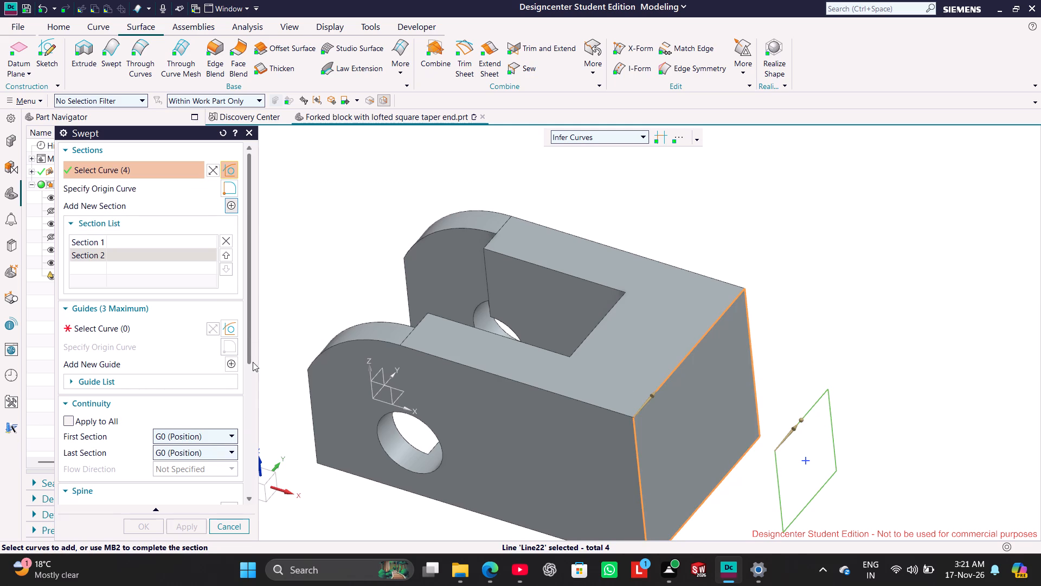
Examine Swept's orientation, scaling and rebuild options, and leave the command without creating a feature.
drag(253, 349, 275, 505)
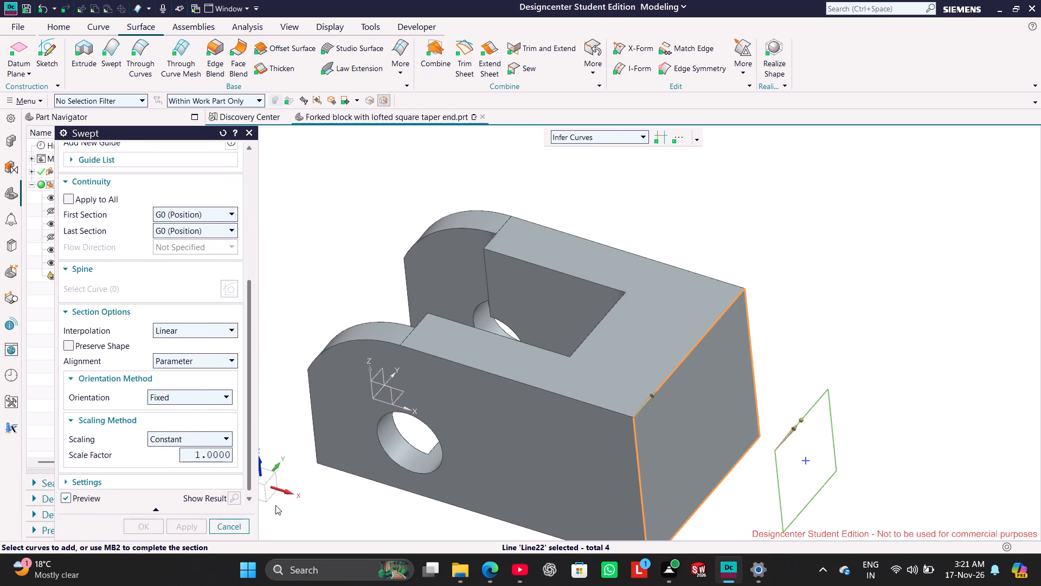
drag(275, 505, 266, 496)
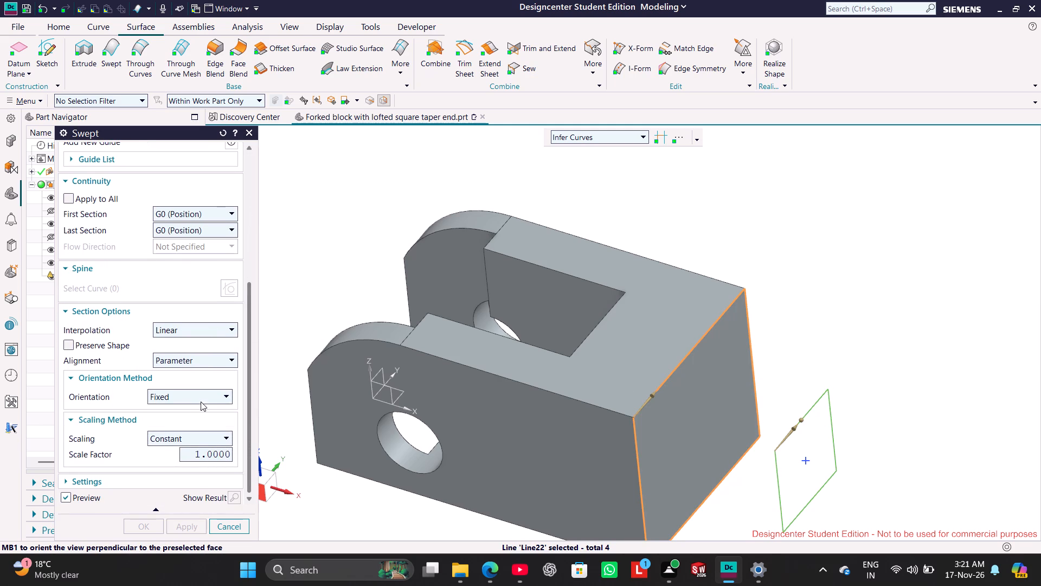
click(201, 402)
click(201, 401)
click(216, 438)
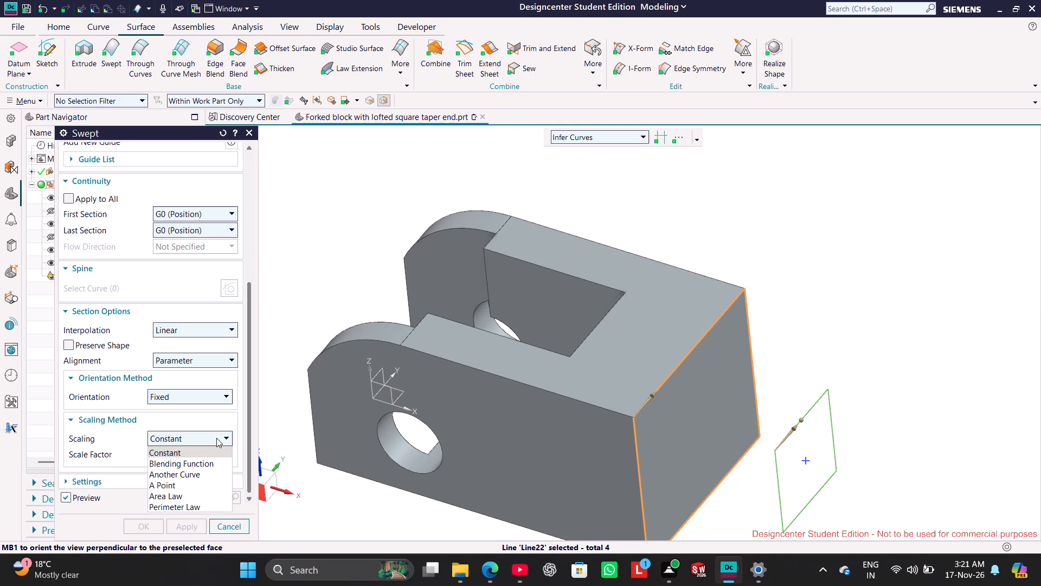
click(216, 438)
click(94, 478)
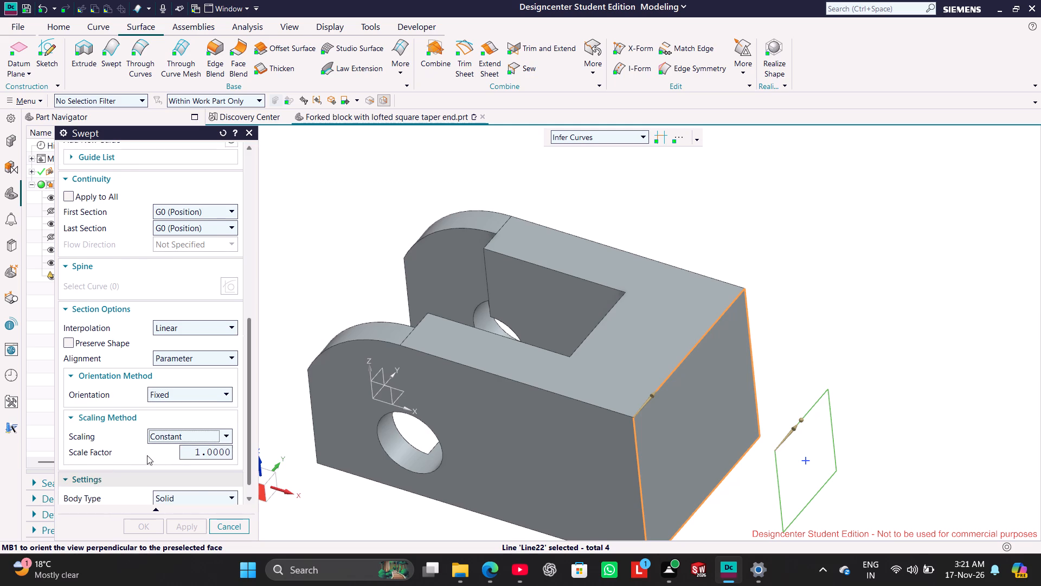
click(205, 413)
click(205, 412)
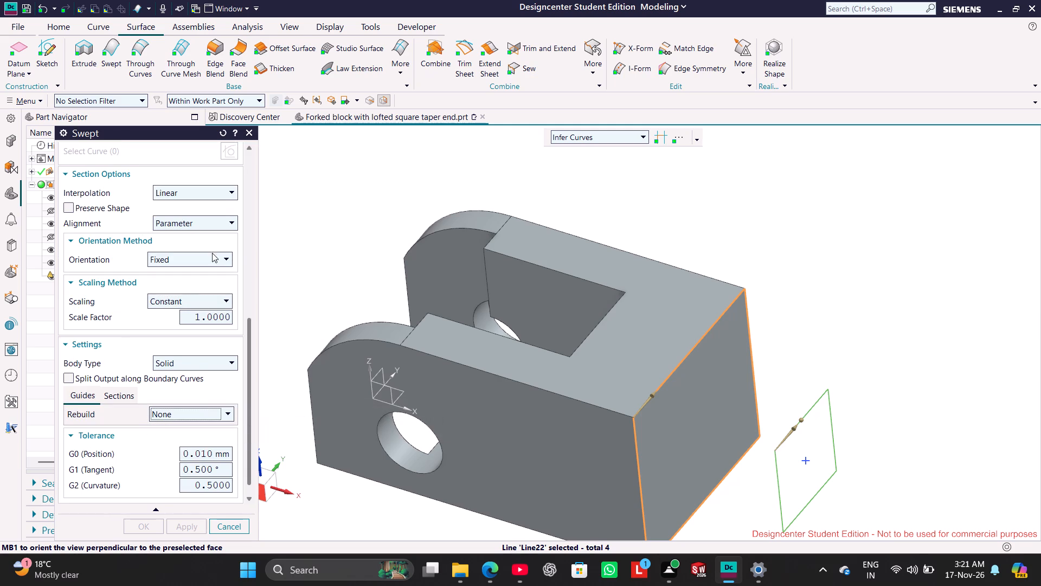
click(254, 134)
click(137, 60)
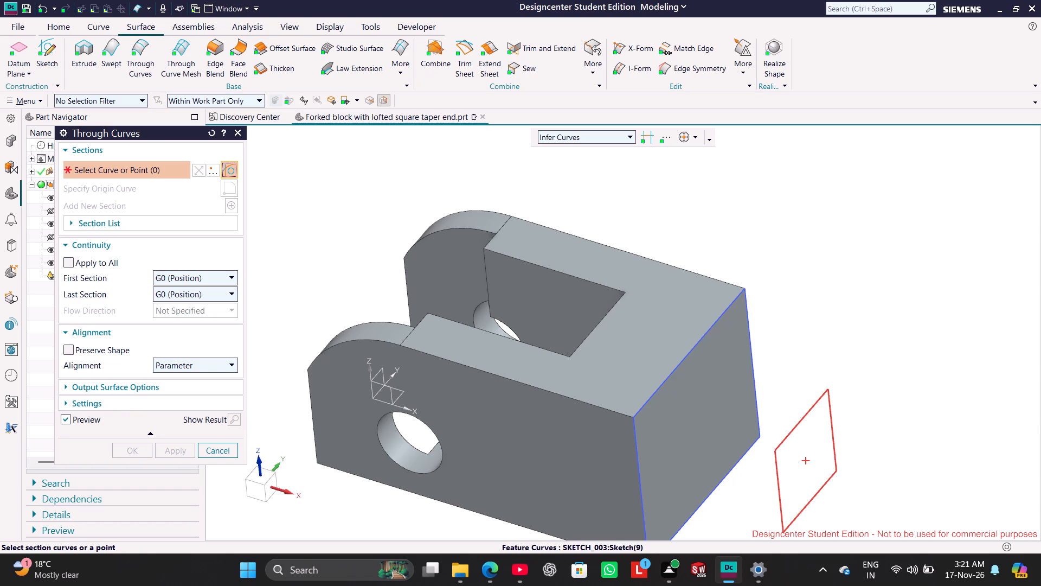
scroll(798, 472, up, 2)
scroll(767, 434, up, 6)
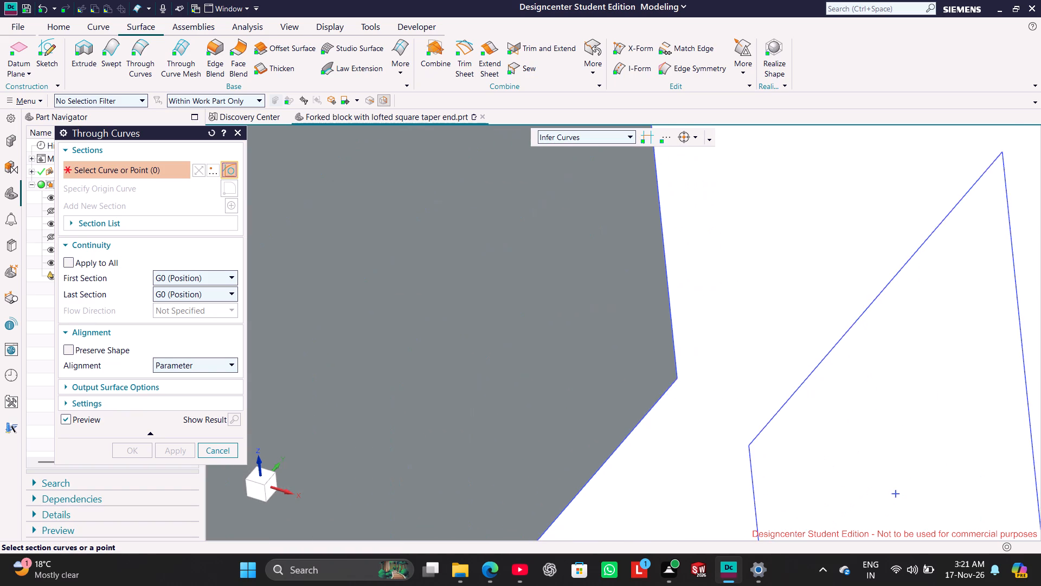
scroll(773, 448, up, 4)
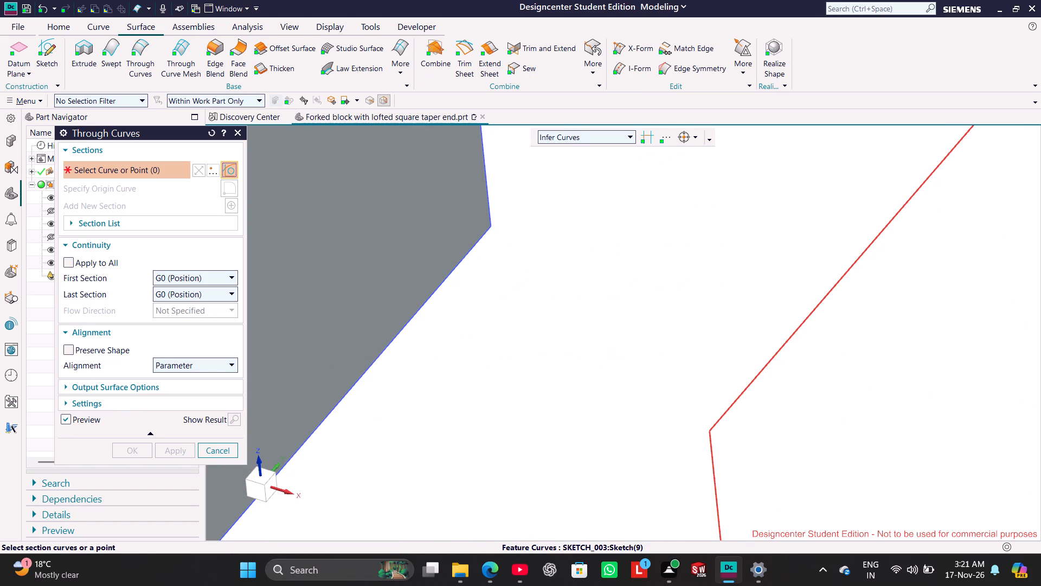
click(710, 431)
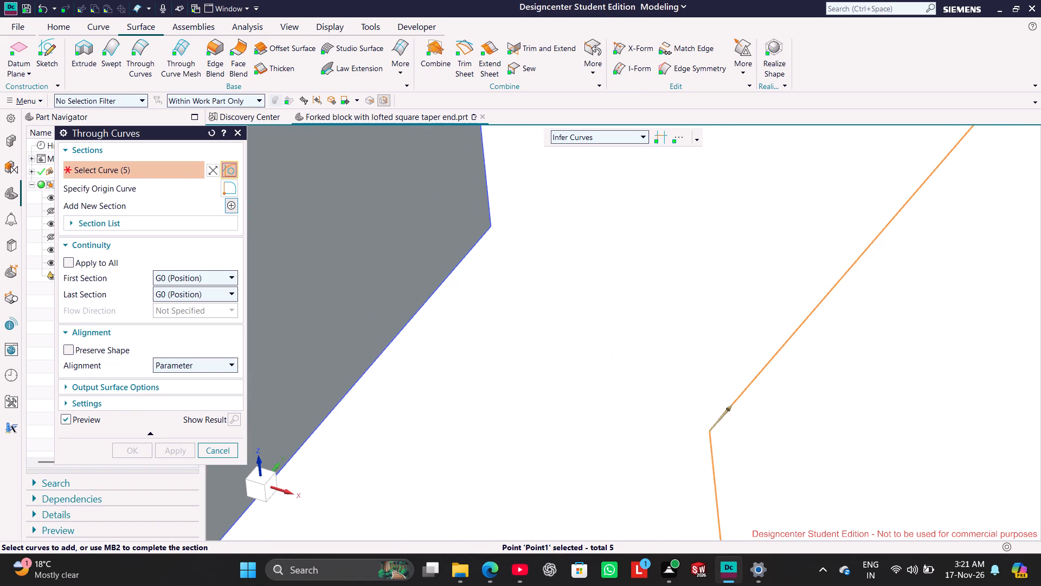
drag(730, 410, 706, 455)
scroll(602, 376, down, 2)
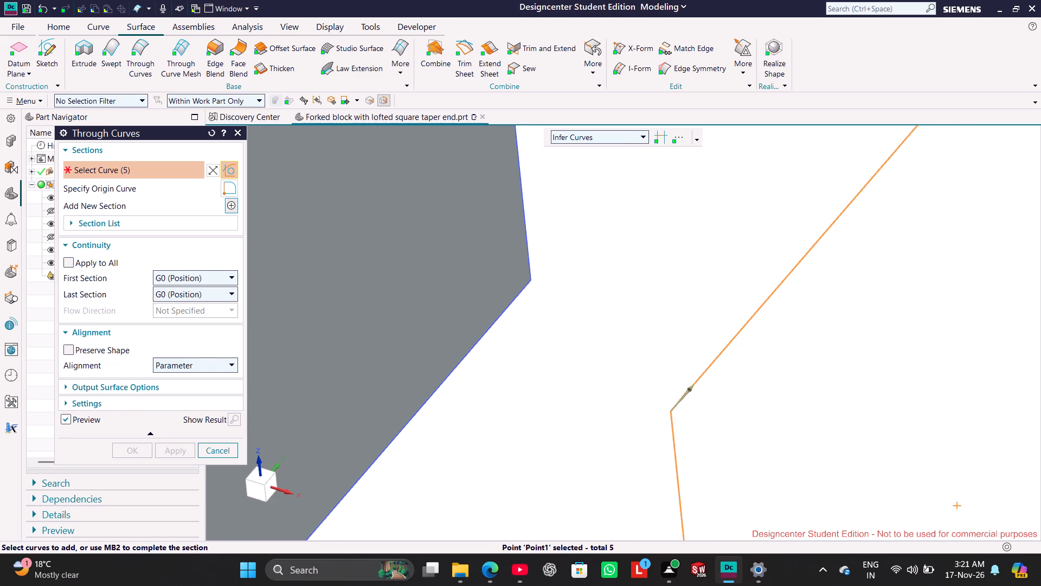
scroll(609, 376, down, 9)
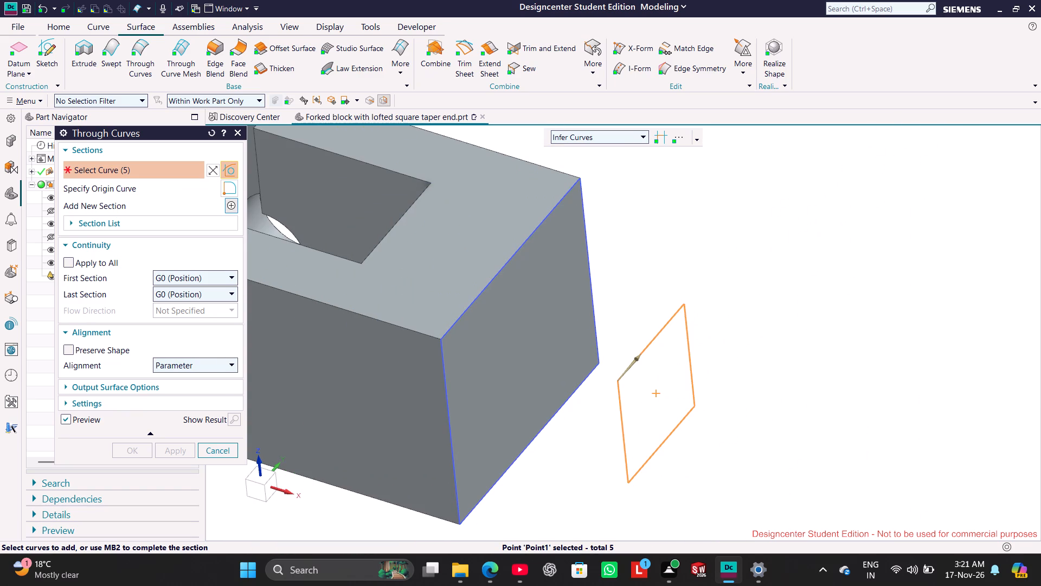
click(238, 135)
Start a Through Curves loft with the small square profile as Section 1 and the block's end-face outline as Section 2.
click(142, 54)
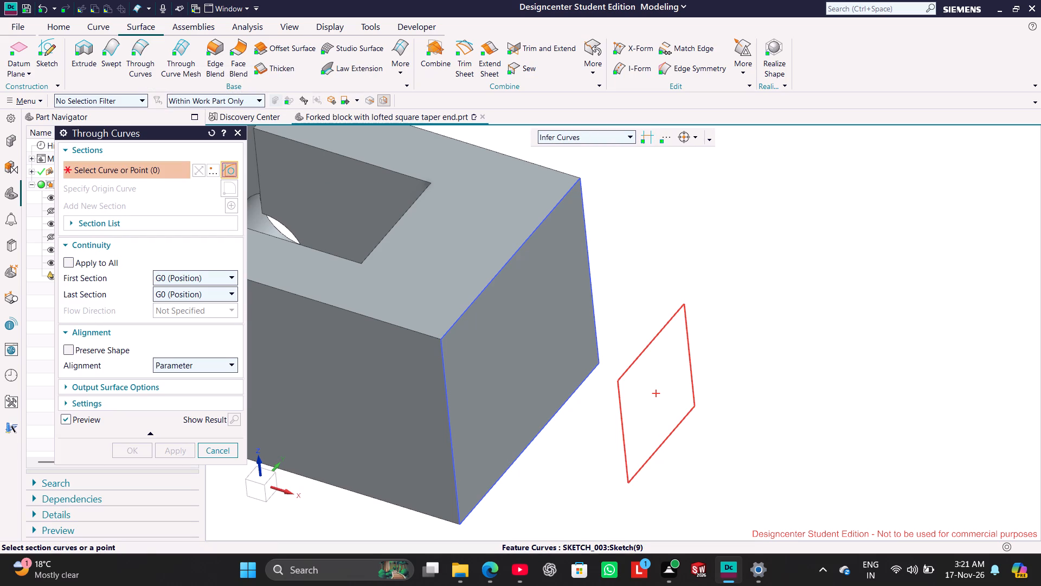
click(201, 225)
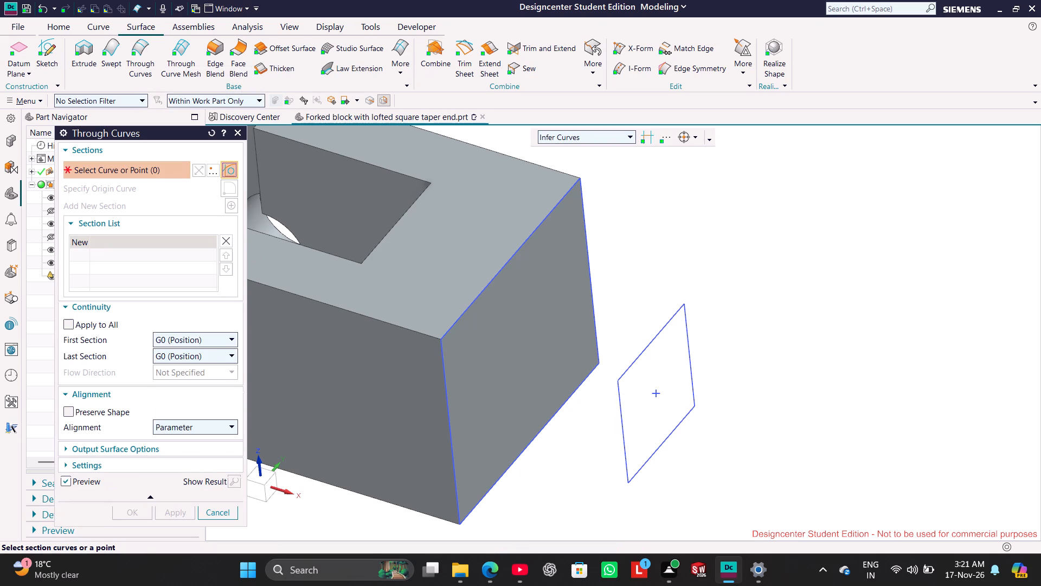
click(618, 380)
click(233, 207)
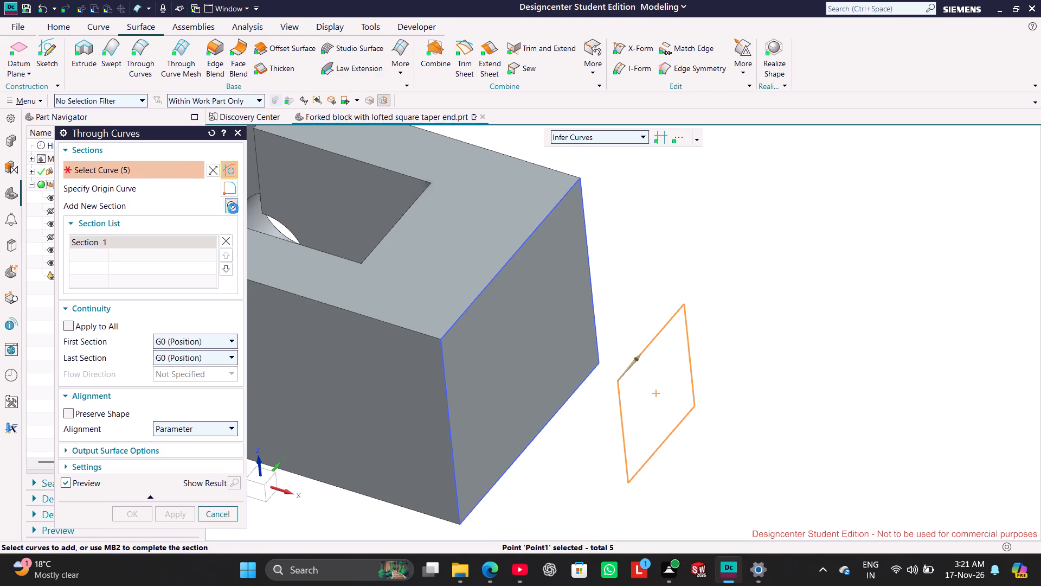
click(443, 348)
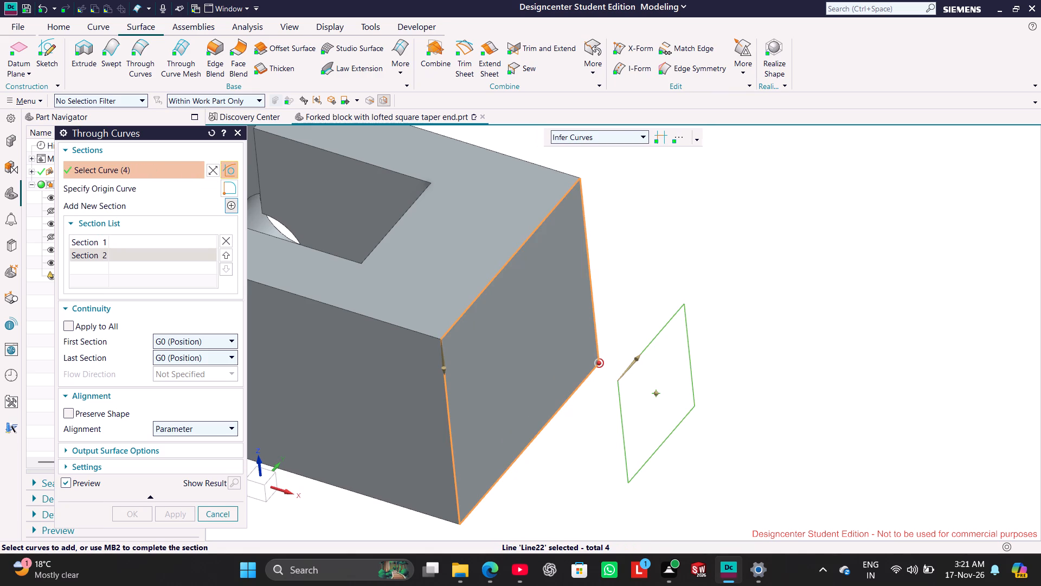
Reverse the curve direction of Section 1 so the small square profile runs the same way as Section 2.
right_click(166, 256)
click(193, 266)
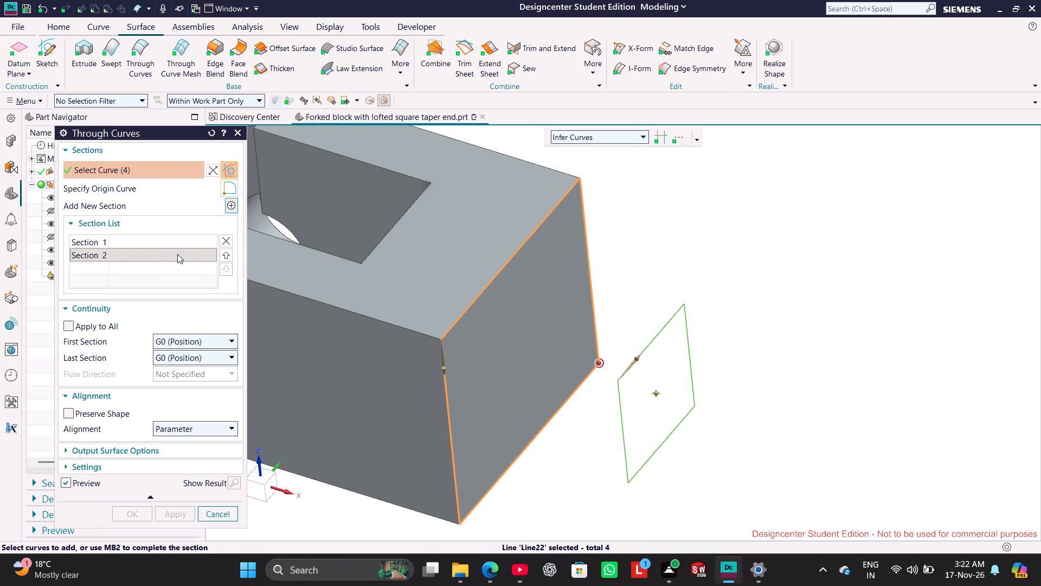
right_click(183, 254)
click(196, 267)
right_click(183, 241)
click(192, 248)
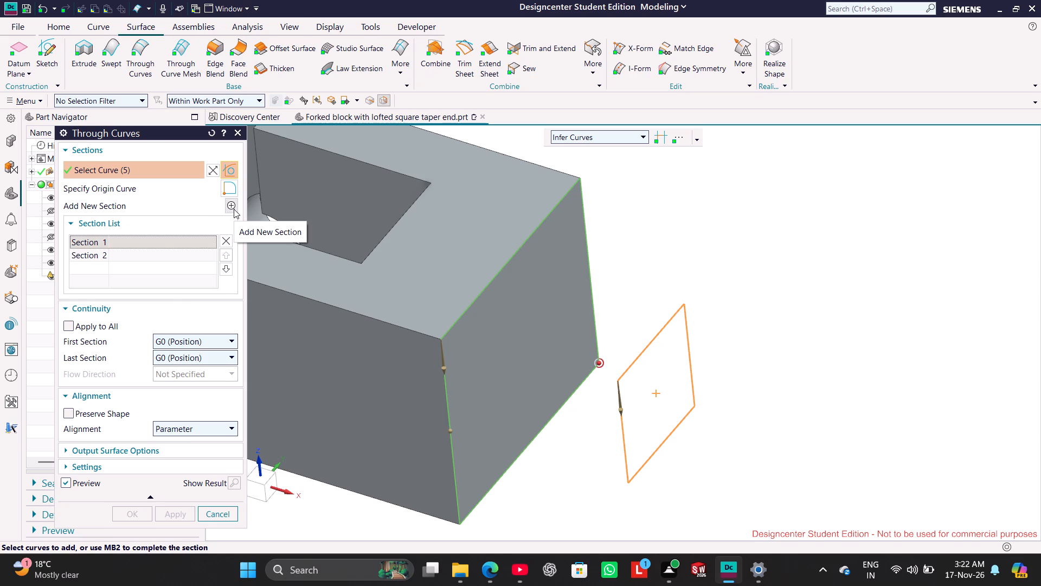
click(214, 172)
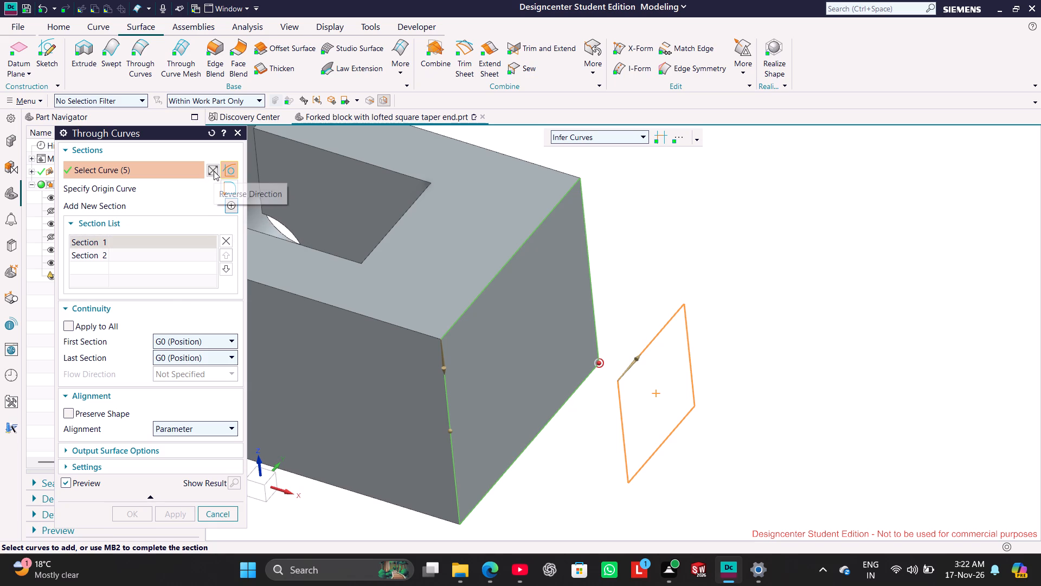
click(214, 171)
click(228, 172)
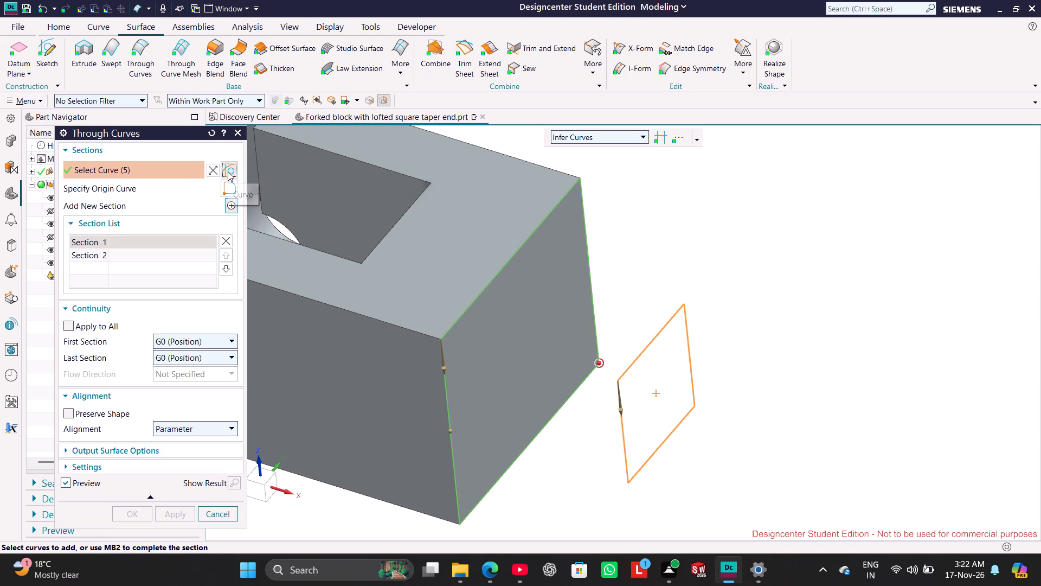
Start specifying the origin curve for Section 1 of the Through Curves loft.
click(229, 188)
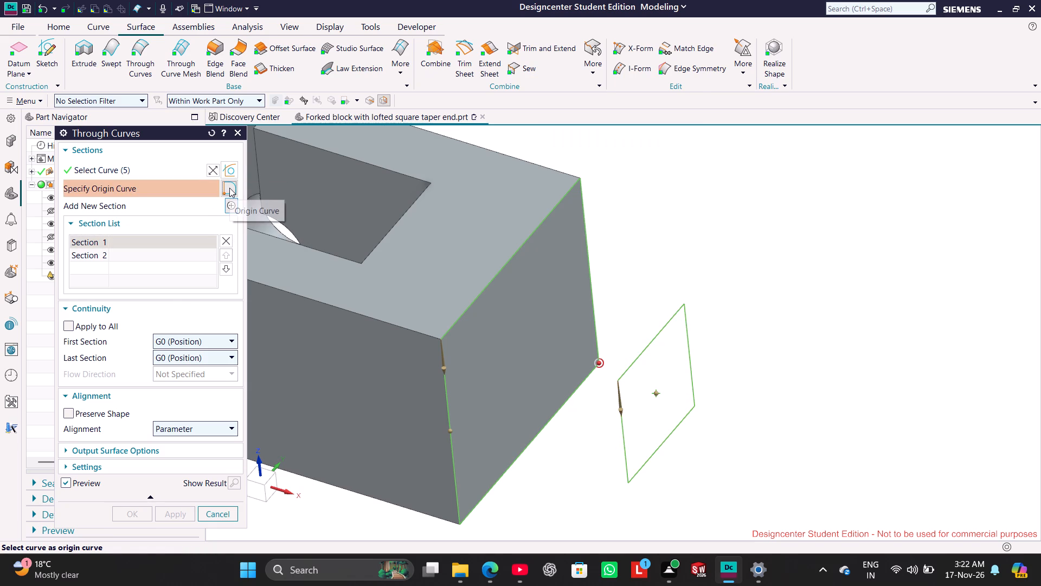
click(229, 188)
Switch to the browser and replay the Through Curves tutorial from 2:16, where the second section is added.
click(516, 564)
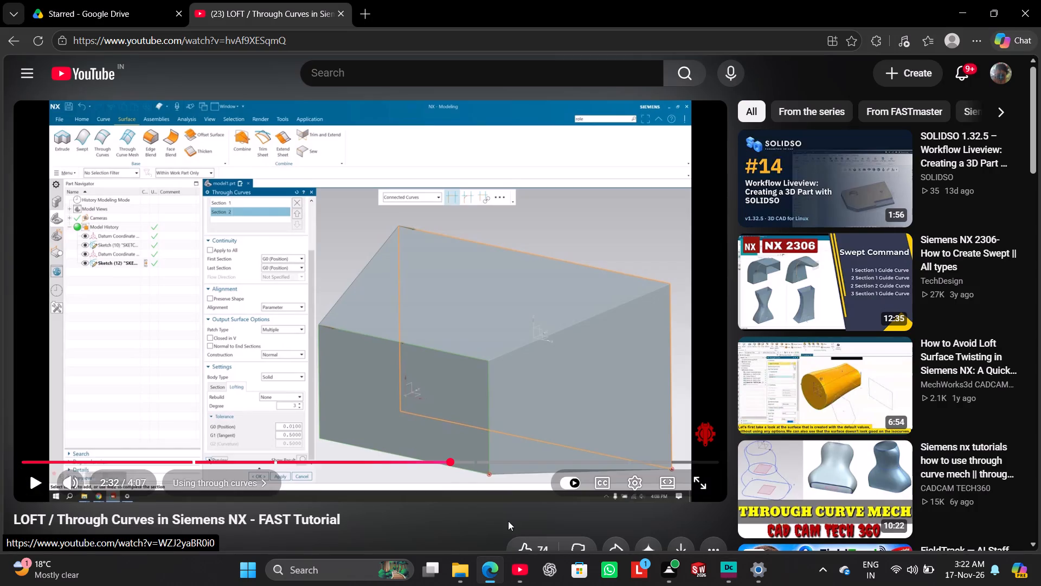
scroll(281, 345, up, 2)
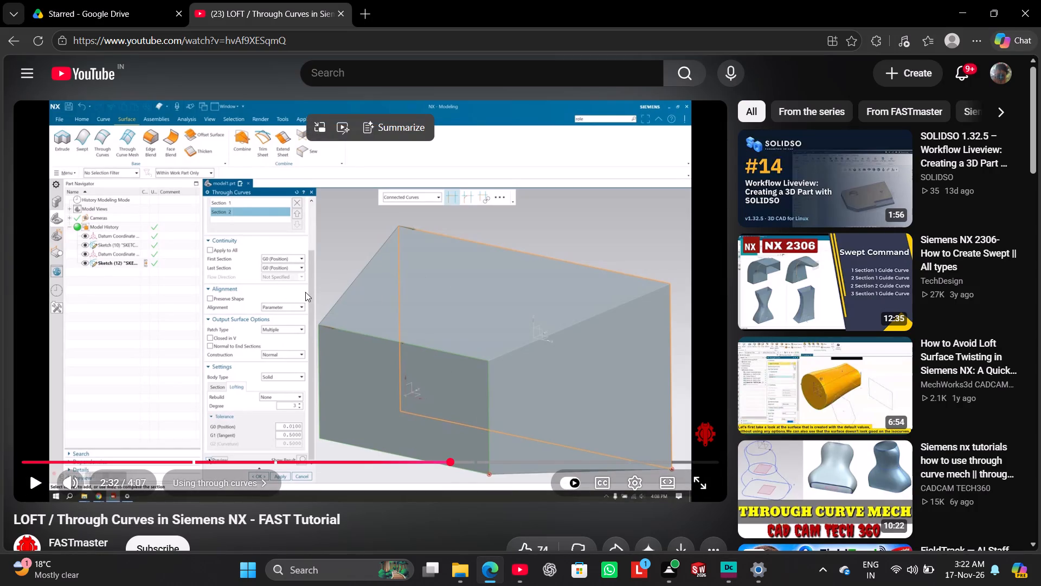
click(407, 459)
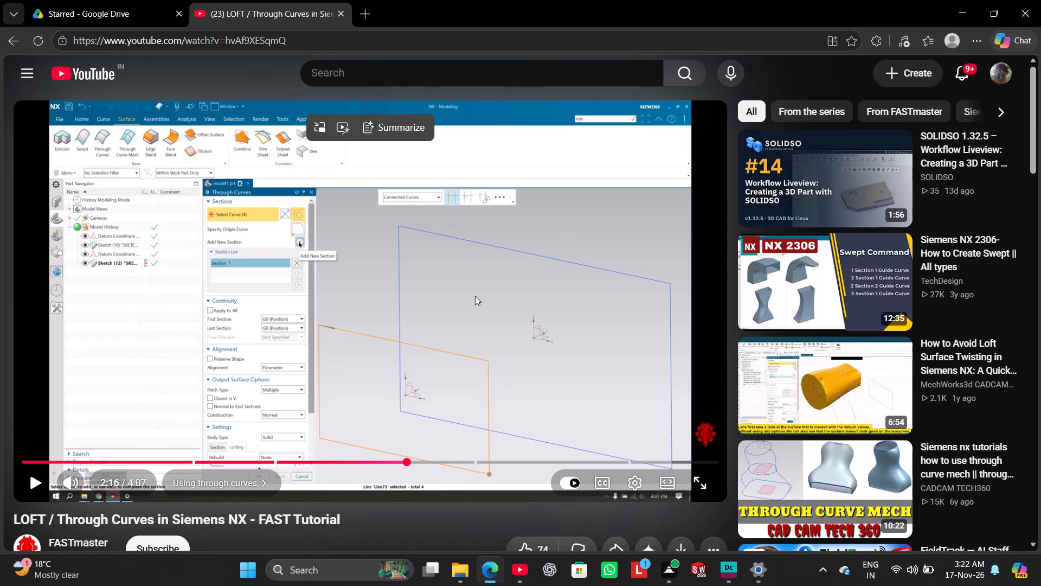
click(500, 300)
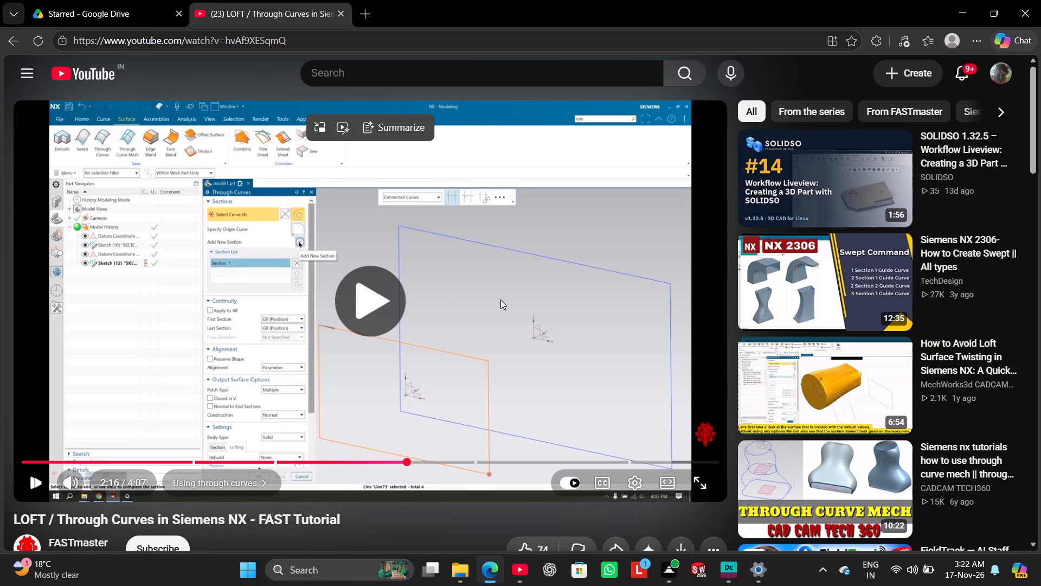
click(469, 311)
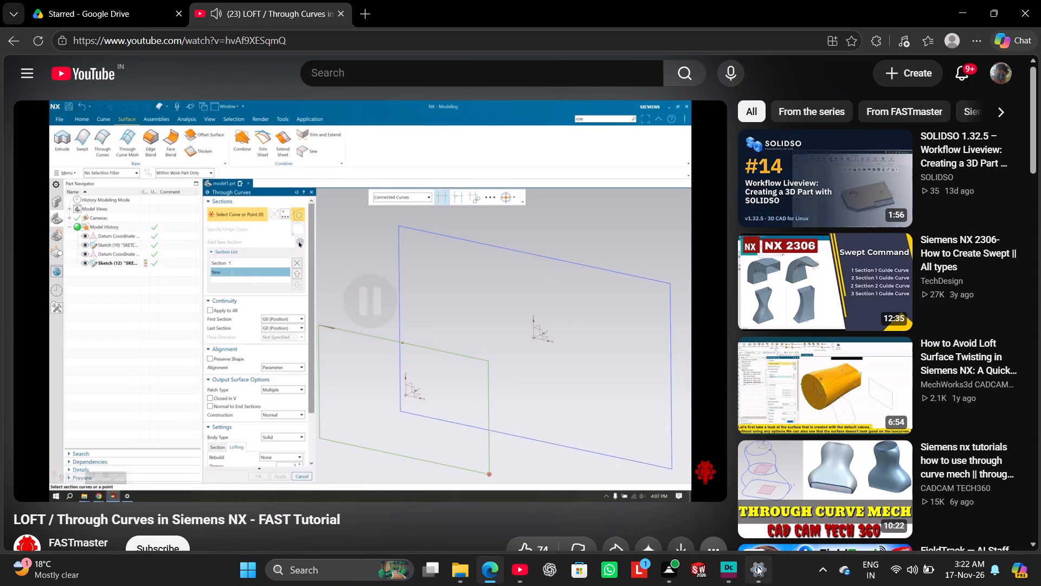
Switch to Windows Settings and retry the Windows 11, version 26H2 update.
click(757, 566)
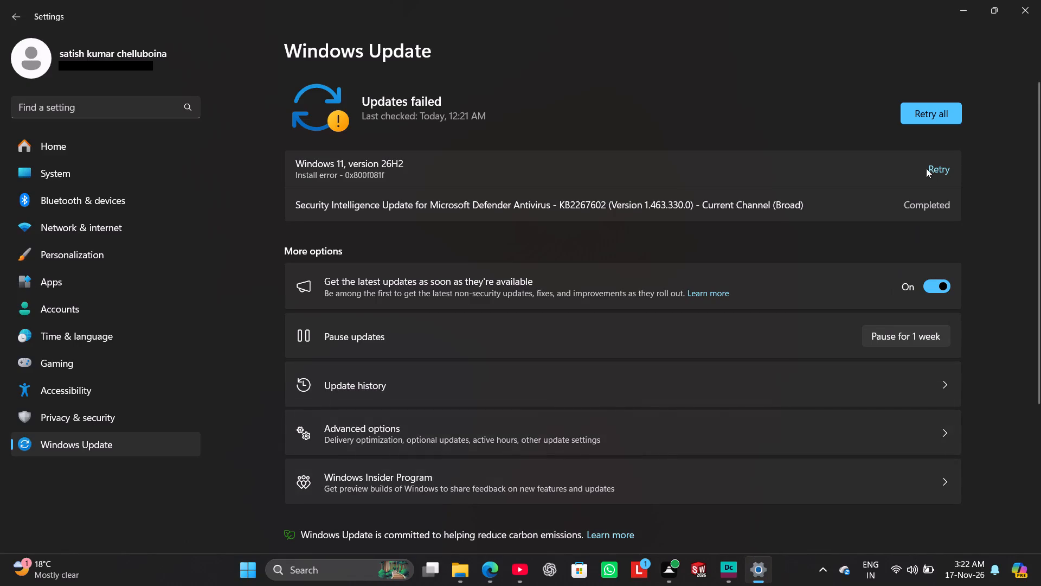
click(926, 167)
click(929, 164)
Return to Designcenter NX and examine the loft's output surface options and its Lofting rebuild choices.
click(727, 577)
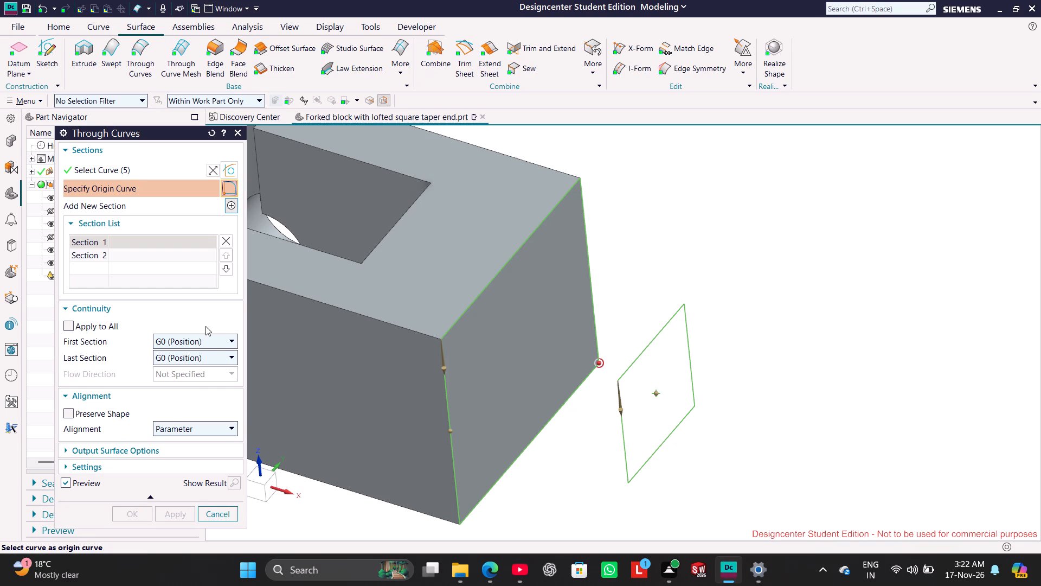
click(71, 447)
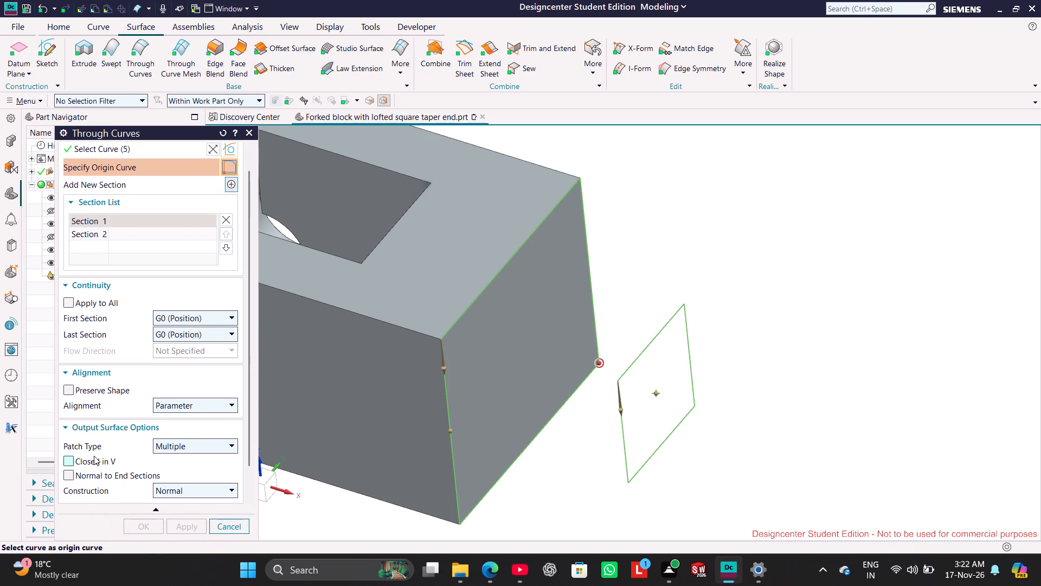
drag(250, 353, 236, 441)
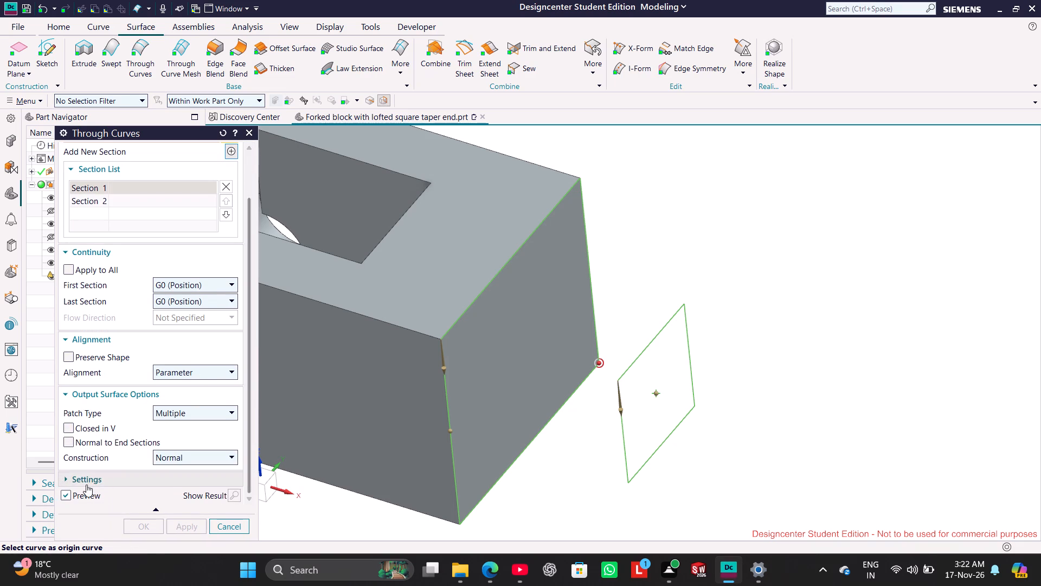
click(78, 477)
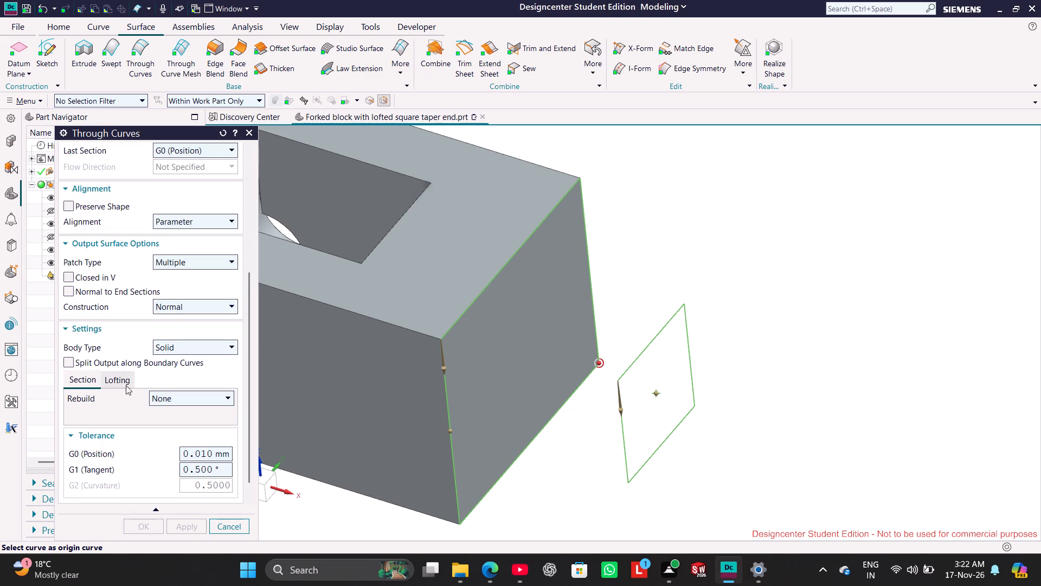
click(124, 382)
click(188, 398)
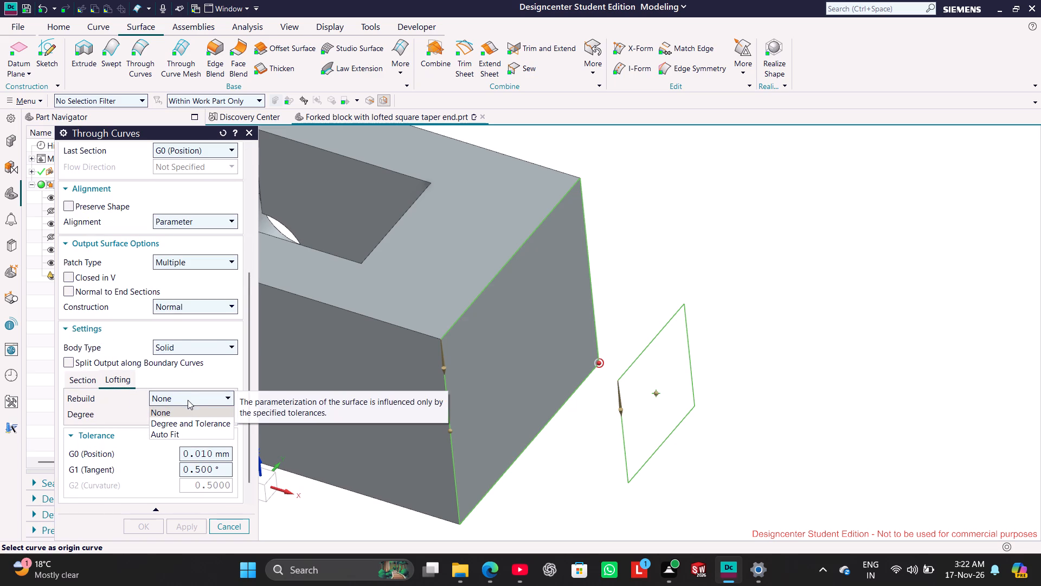
Switch to the browser and play the Through Curves tutorial on to 2:32 to check its Lofting settings.
click(527, 569)
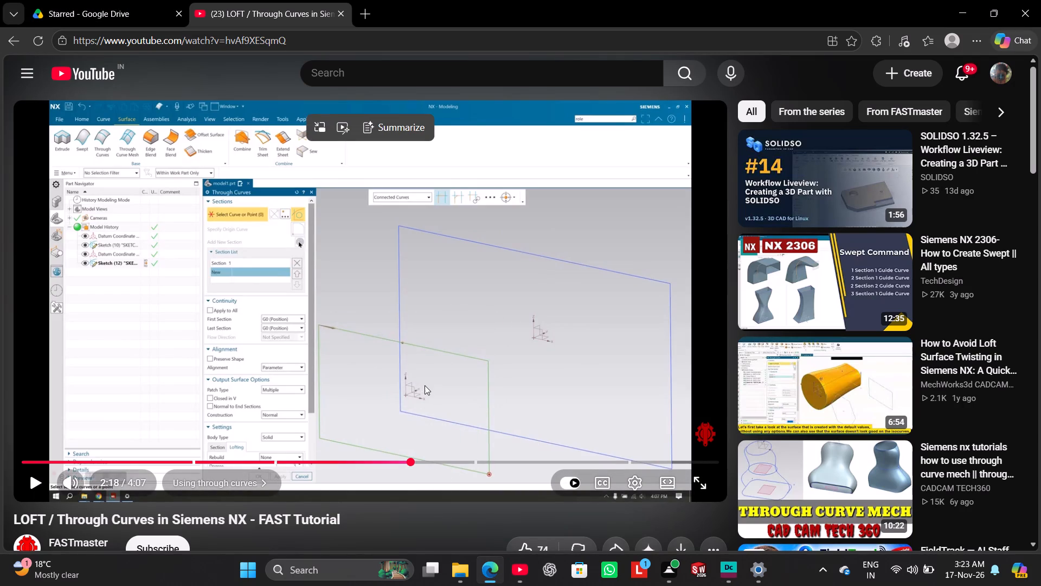
click(417, 401)
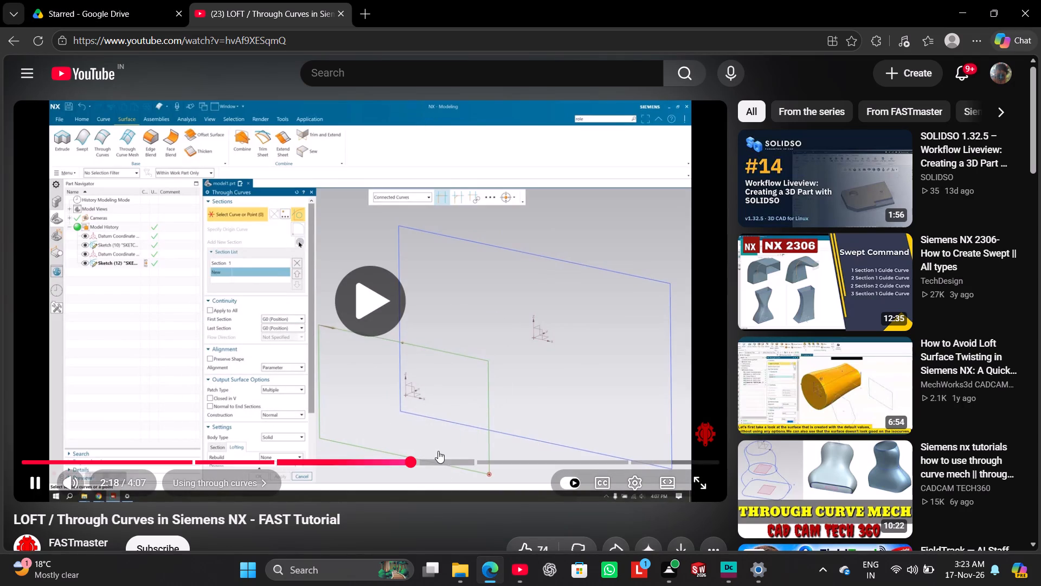
key(Right)
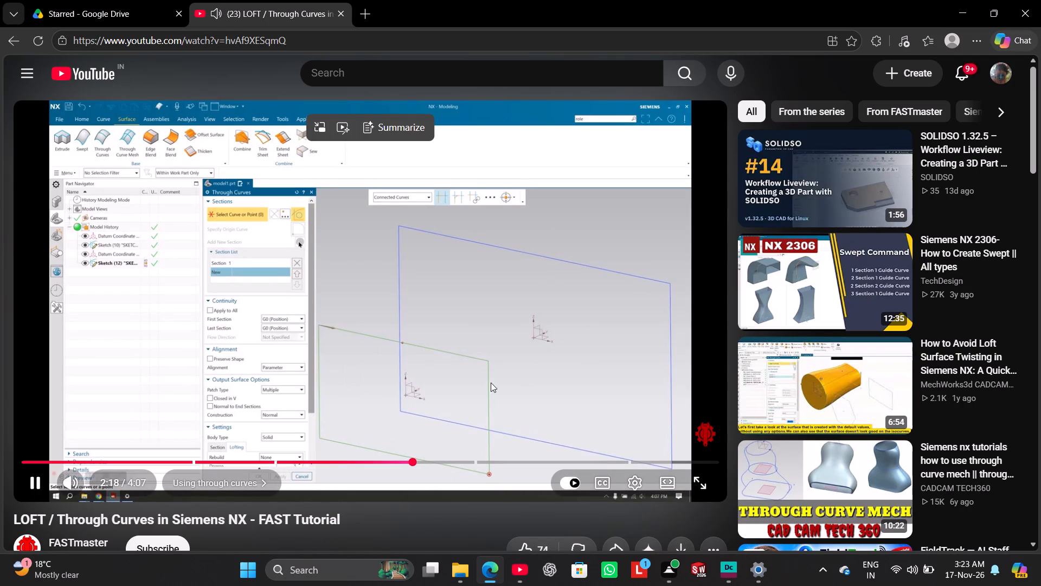
key(Right)
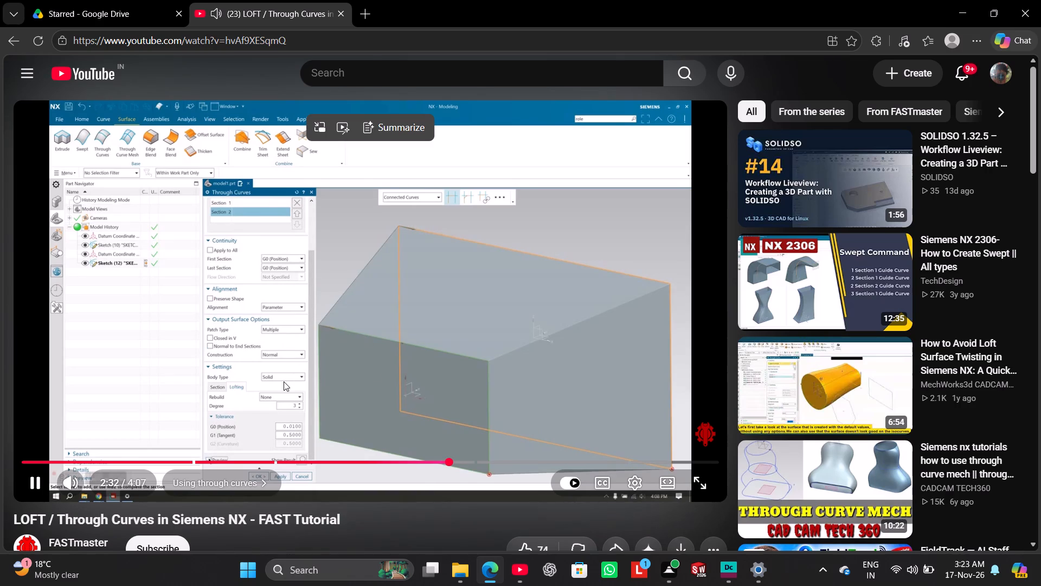
click(284, 381)
Return to Designcenter NX, compare the Lofting rebuild and degree options with the tutorial, and leave Through Curves without creating a feature.
click(734, 563)
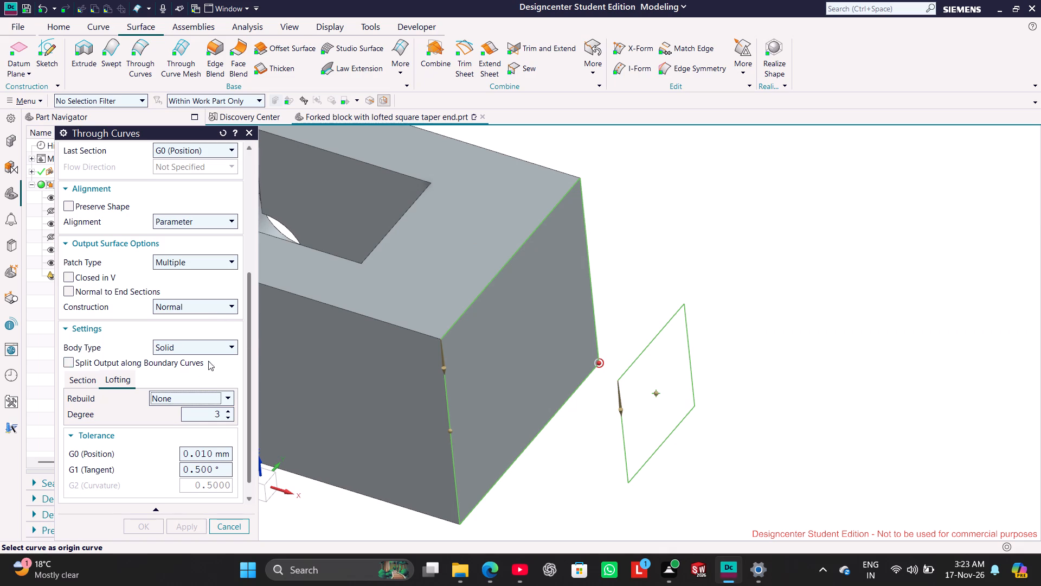
click(228, 398)
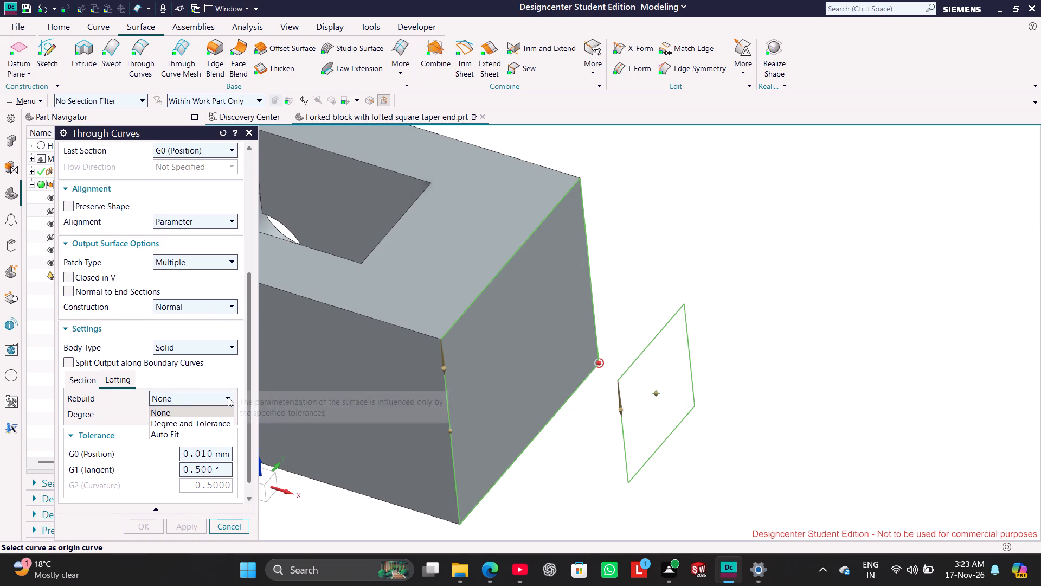
click(228, 397)
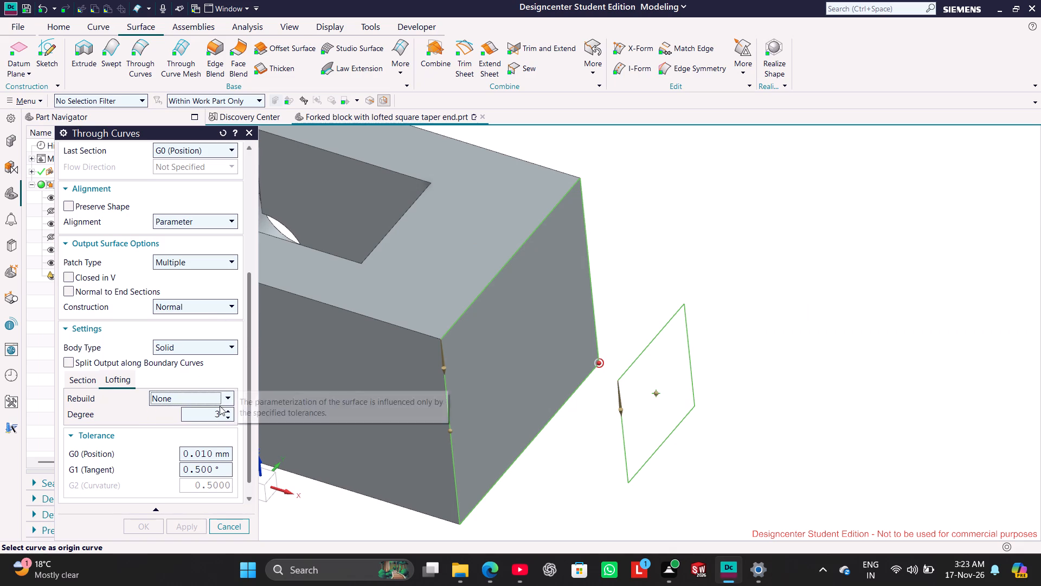
click(103, 414)
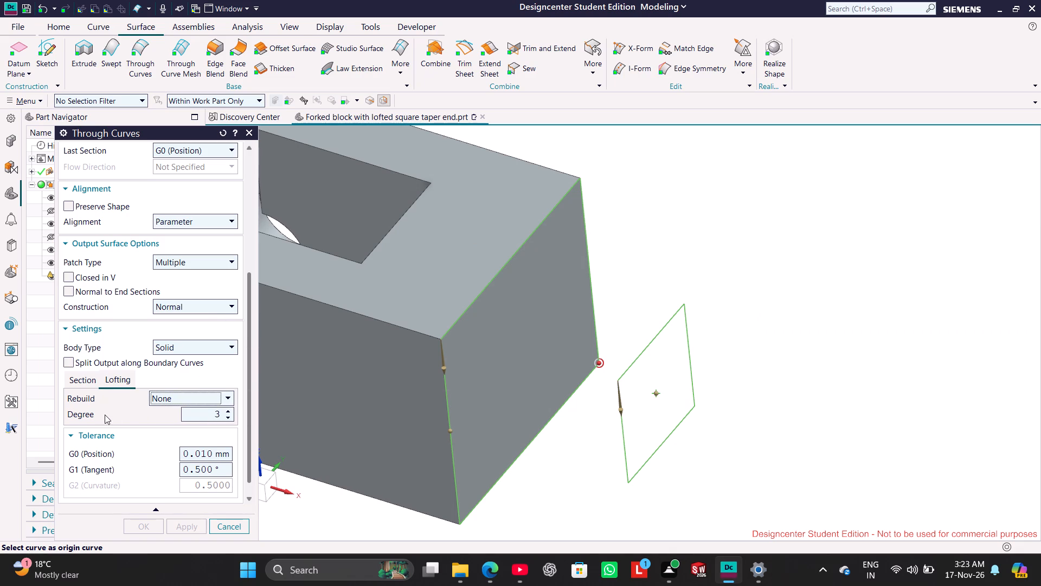
scroll(224, 213, up, 1)
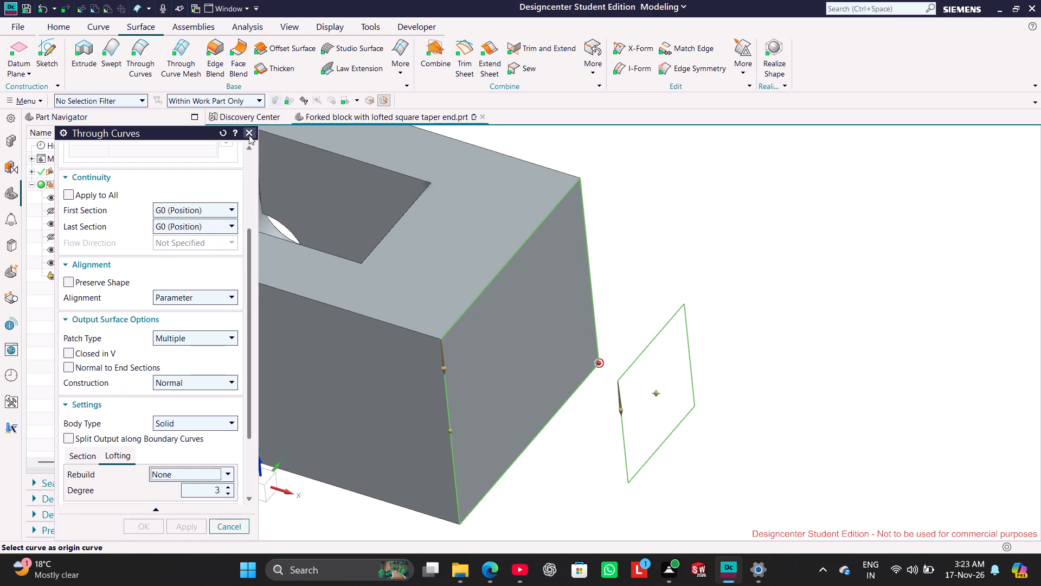
click(249, 135)
Restart the Through Curves loft with the small square profile as Section 1 and the block's end-face outline as Section 2.
click(145, 50)
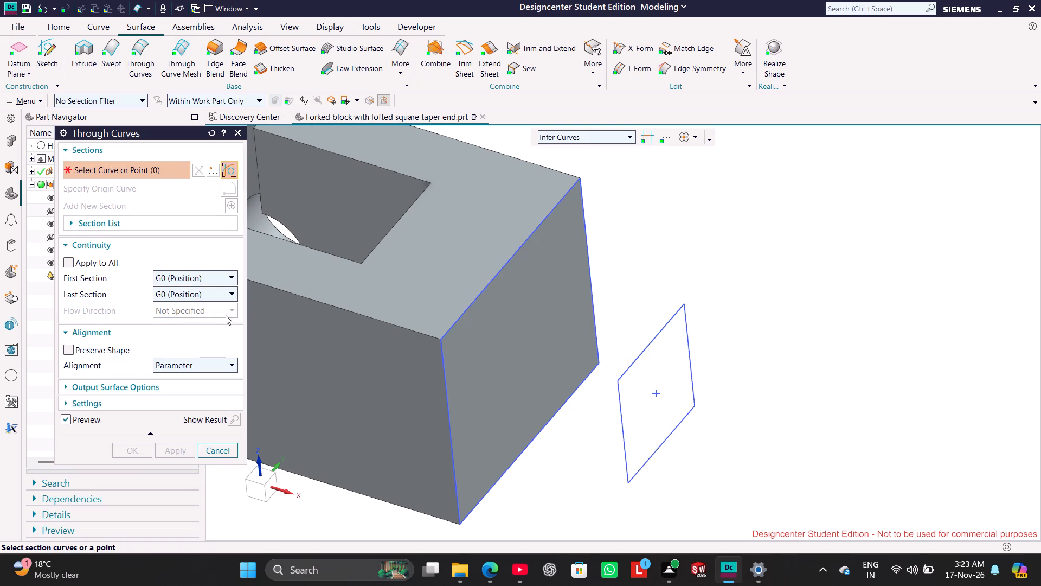
click(67, 403)
click(214, 347)
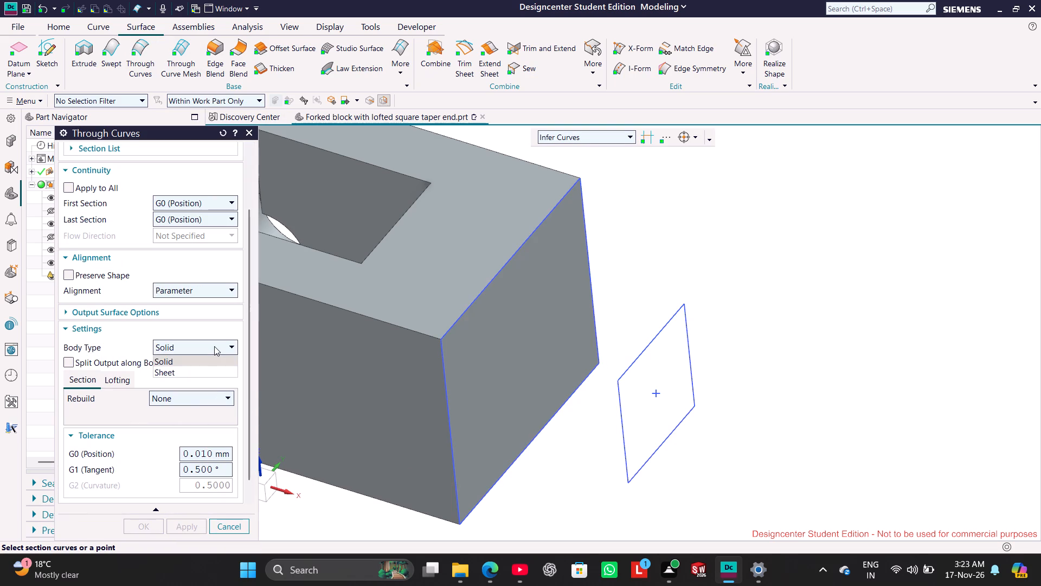
click(214, 346)
click(122, 380)
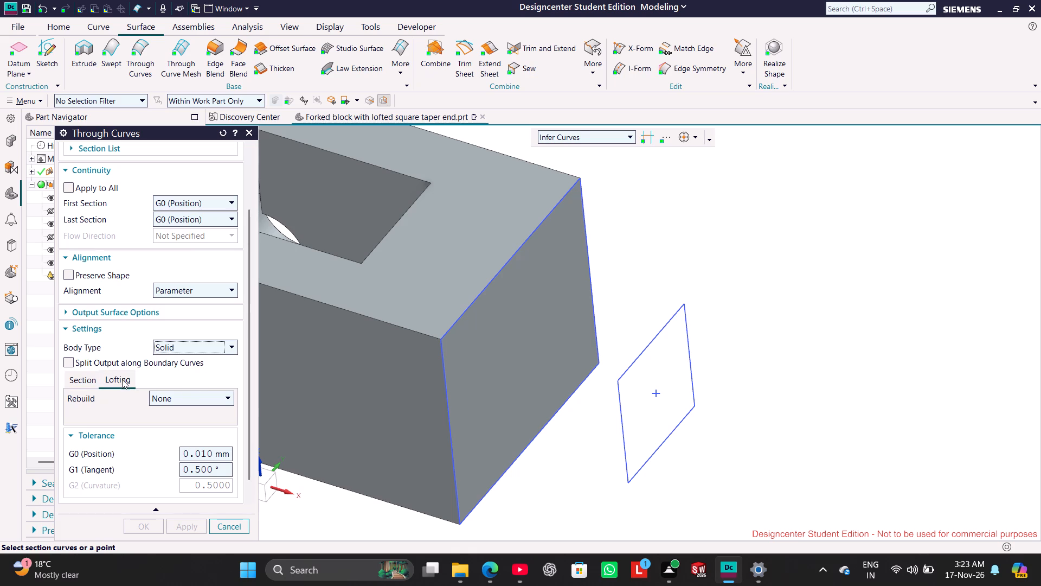
scroll(207, 189, up, 2)
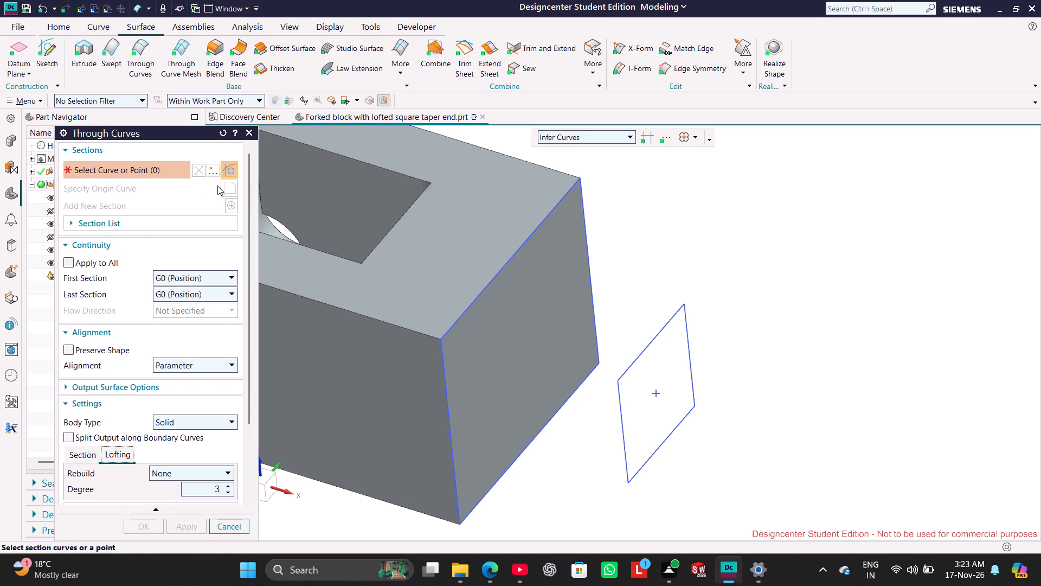
scroll(217, 186, up, 1)
click(197, 224)
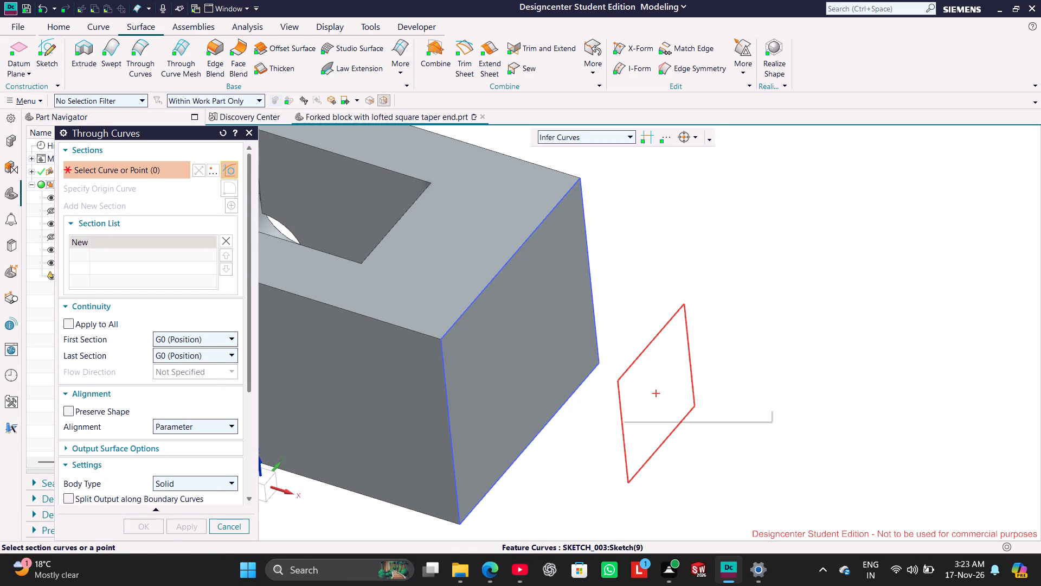
click(620, 393)
click(228, 209)
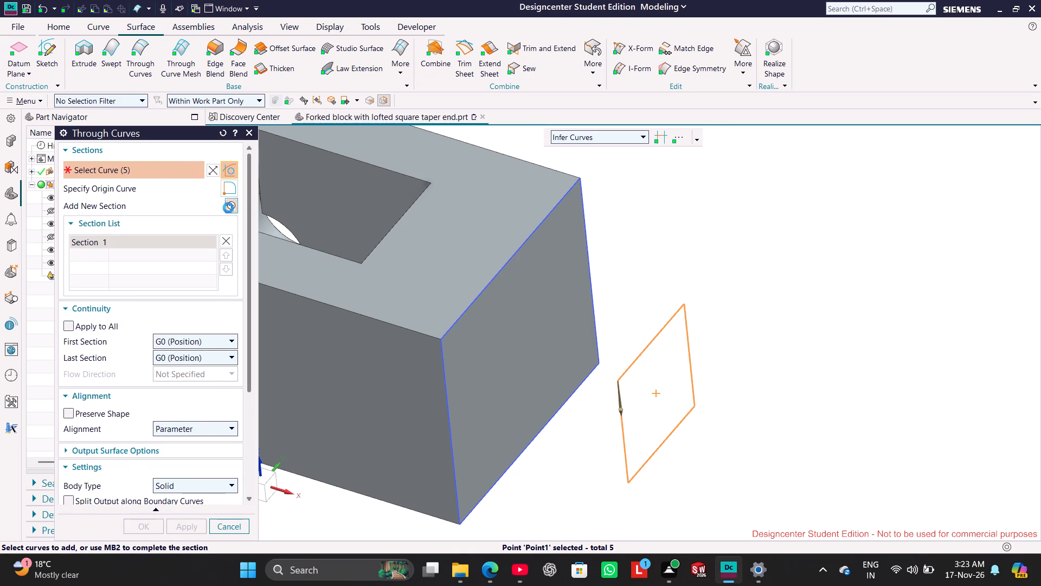
click(447, 393)
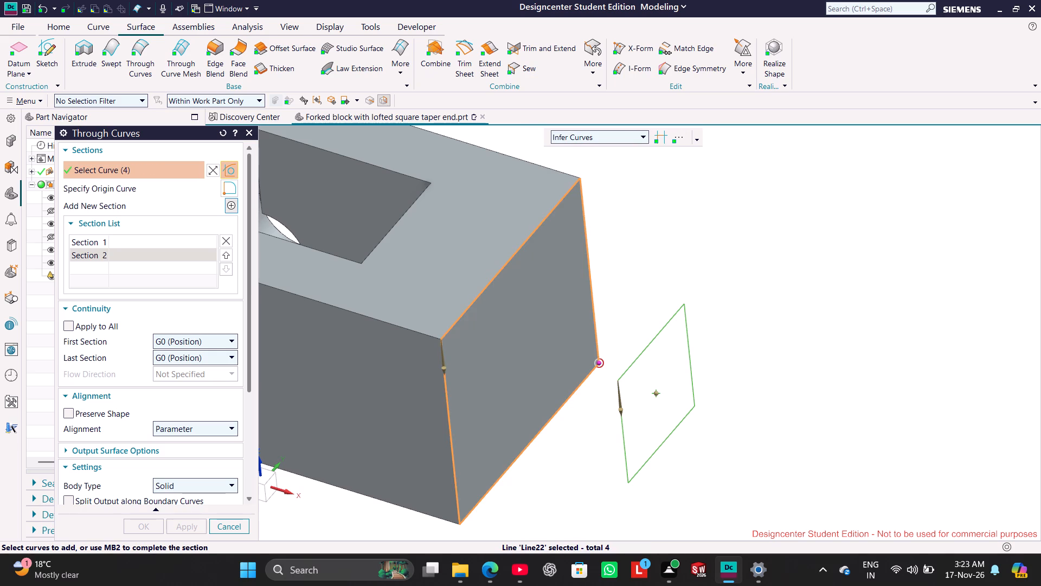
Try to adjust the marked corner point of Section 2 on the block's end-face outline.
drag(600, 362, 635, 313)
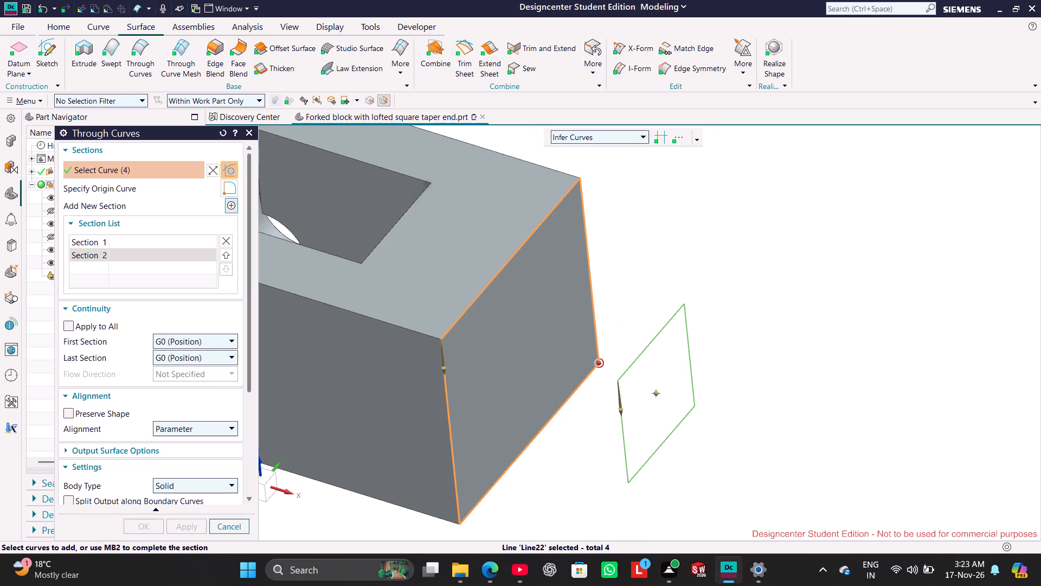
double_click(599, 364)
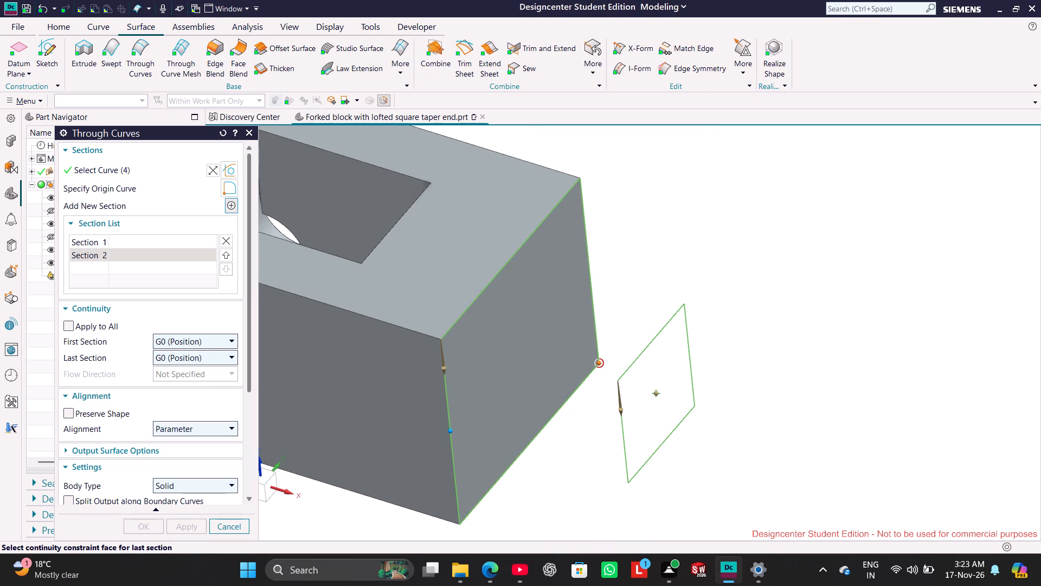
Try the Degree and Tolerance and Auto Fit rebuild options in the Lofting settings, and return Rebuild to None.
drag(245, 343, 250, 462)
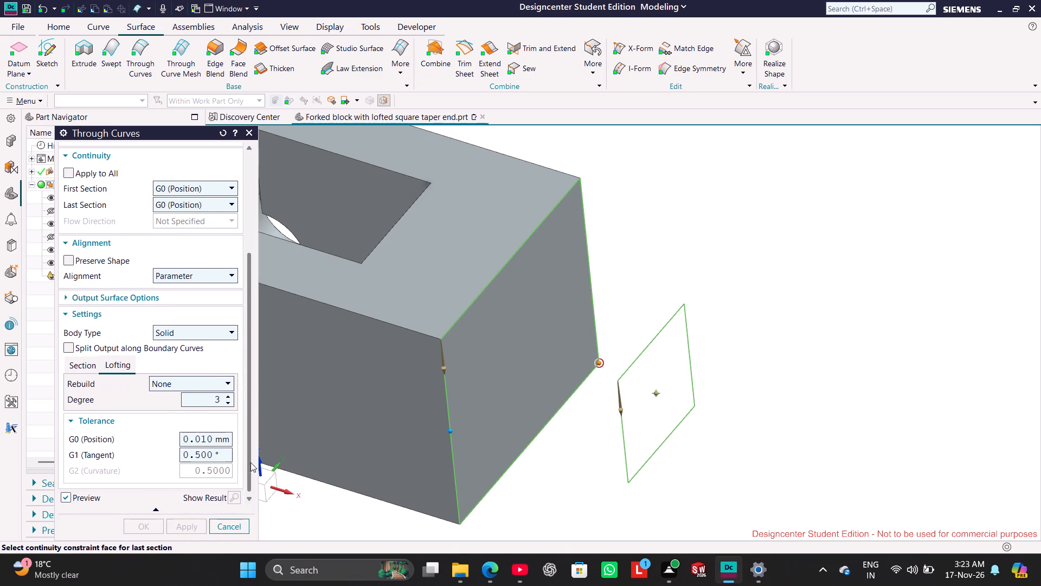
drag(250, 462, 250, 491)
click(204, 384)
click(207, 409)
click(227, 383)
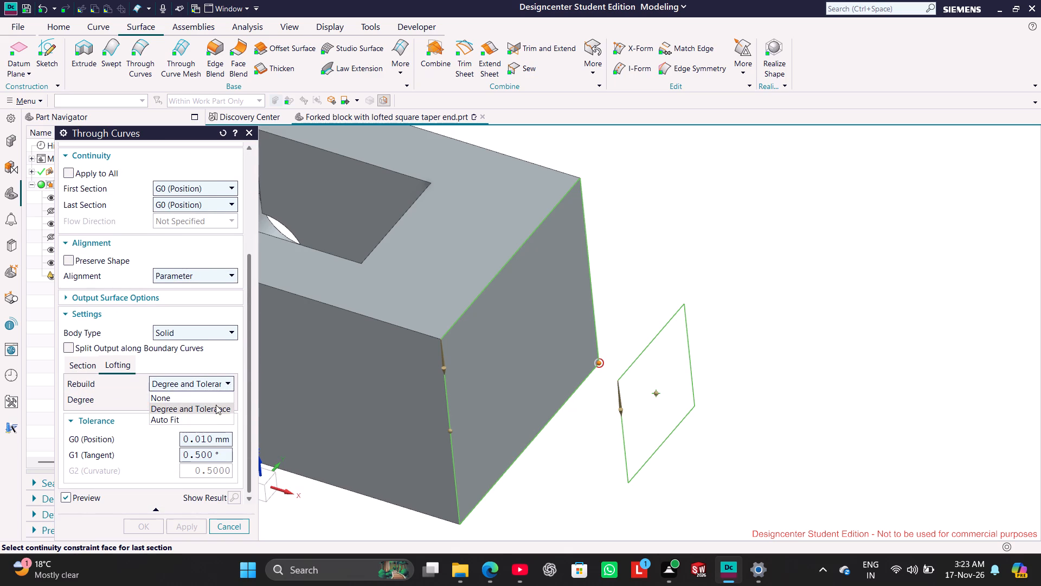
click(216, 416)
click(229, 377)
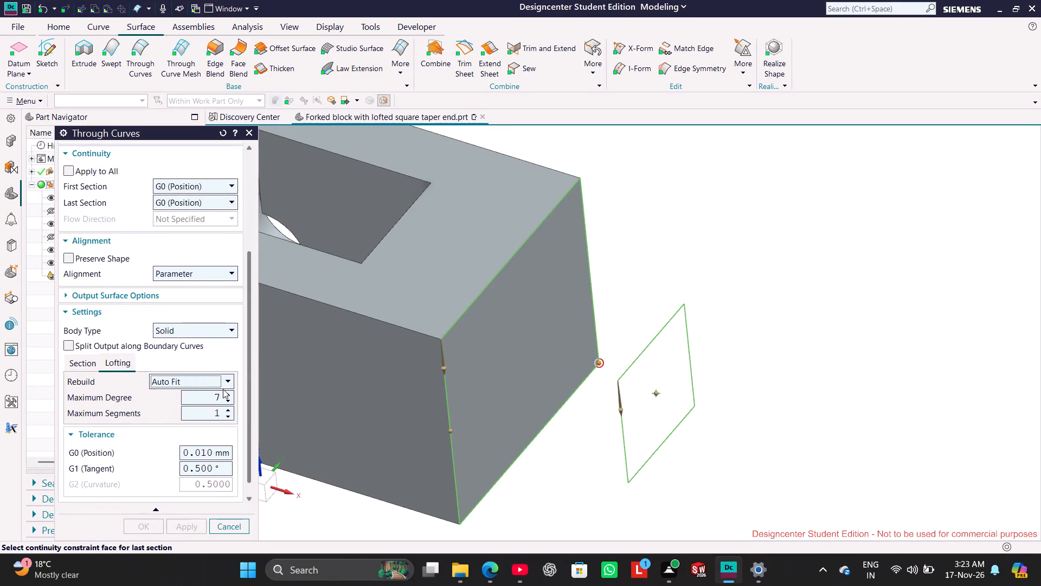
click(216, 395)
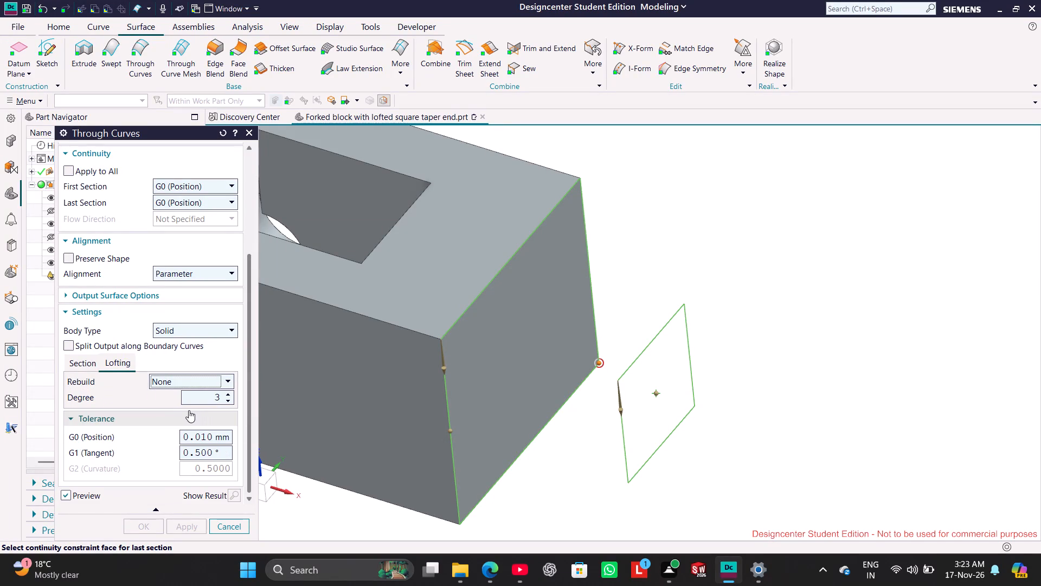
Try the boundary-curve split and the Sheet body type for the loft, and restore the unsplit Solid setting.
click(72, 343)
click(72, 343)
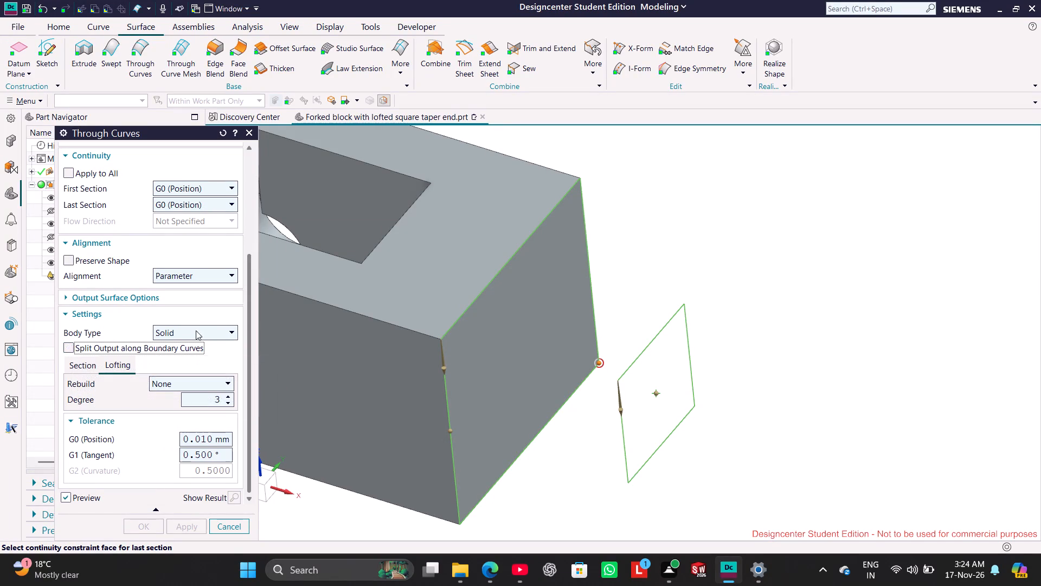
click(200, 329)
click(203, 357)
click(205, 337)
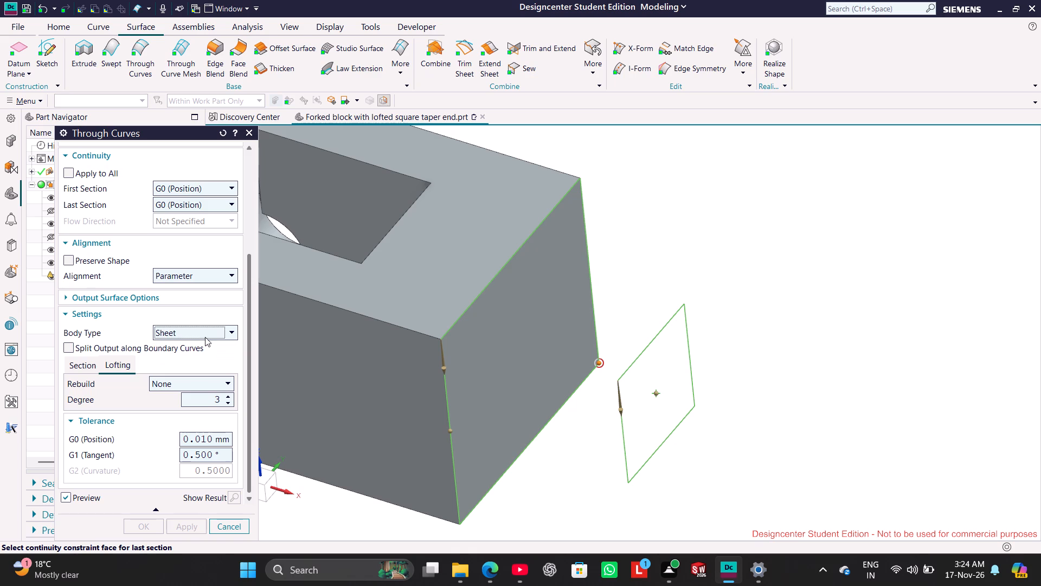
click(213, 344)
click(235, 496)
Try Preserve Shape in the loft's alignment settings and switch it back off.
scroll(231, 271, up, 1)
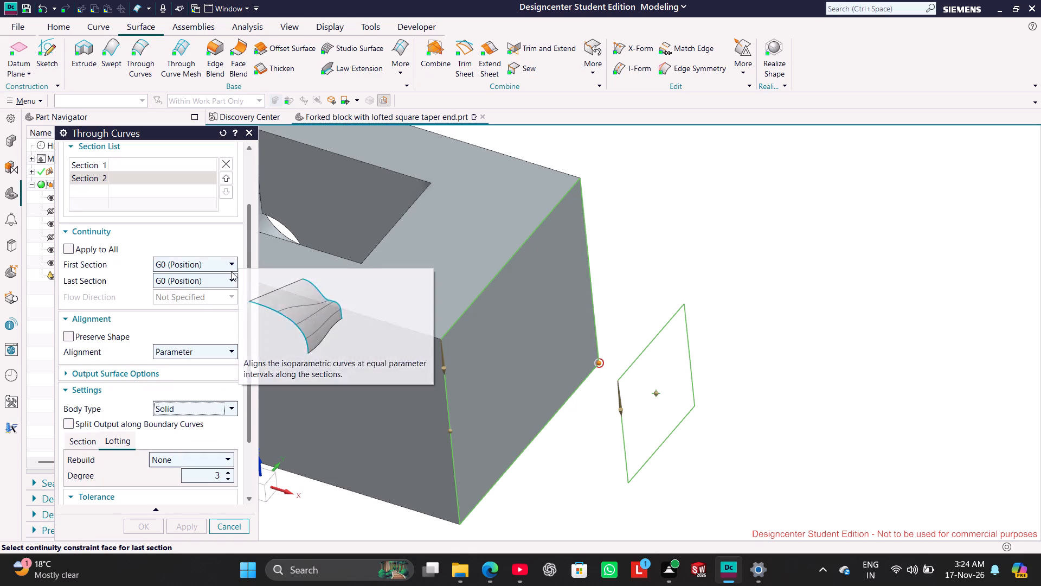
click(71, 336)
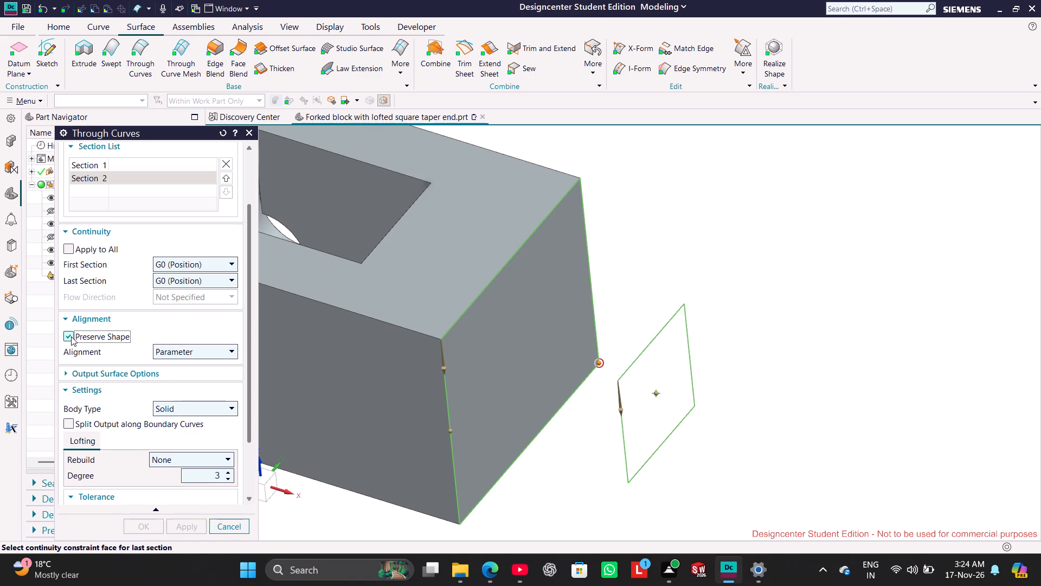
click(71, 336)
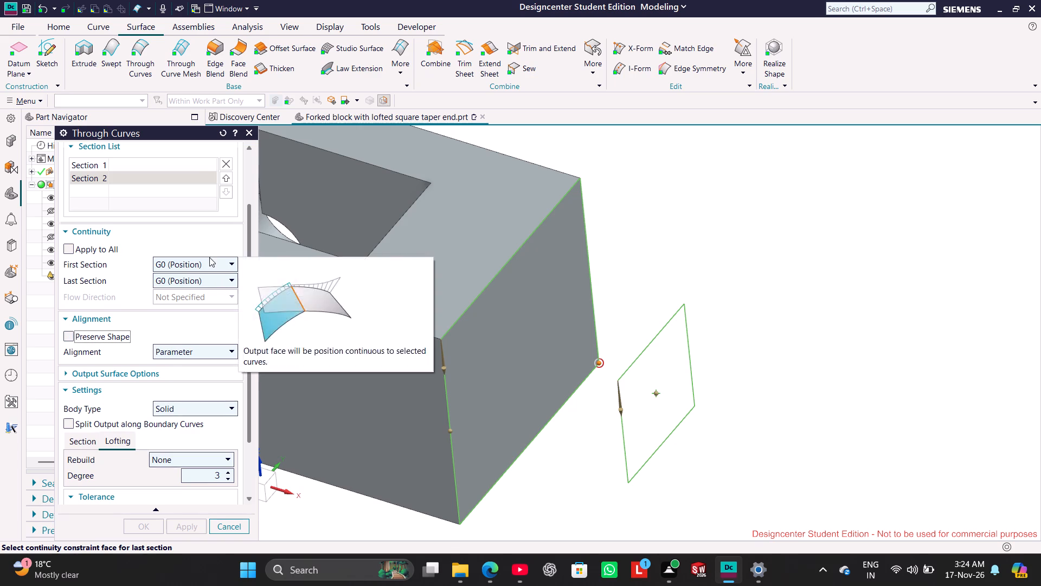
Try direction combinations for both loft sections, leaving Section 2 reversed on the block's end face and Section 1 in its original direction.
scroll(209, 257, up, 2)
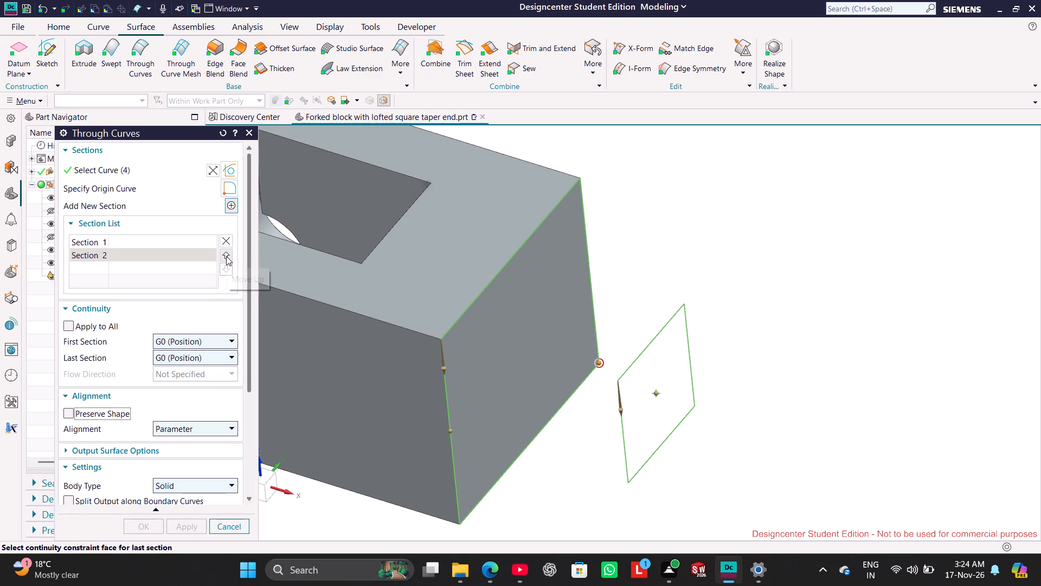
click(193, 241)
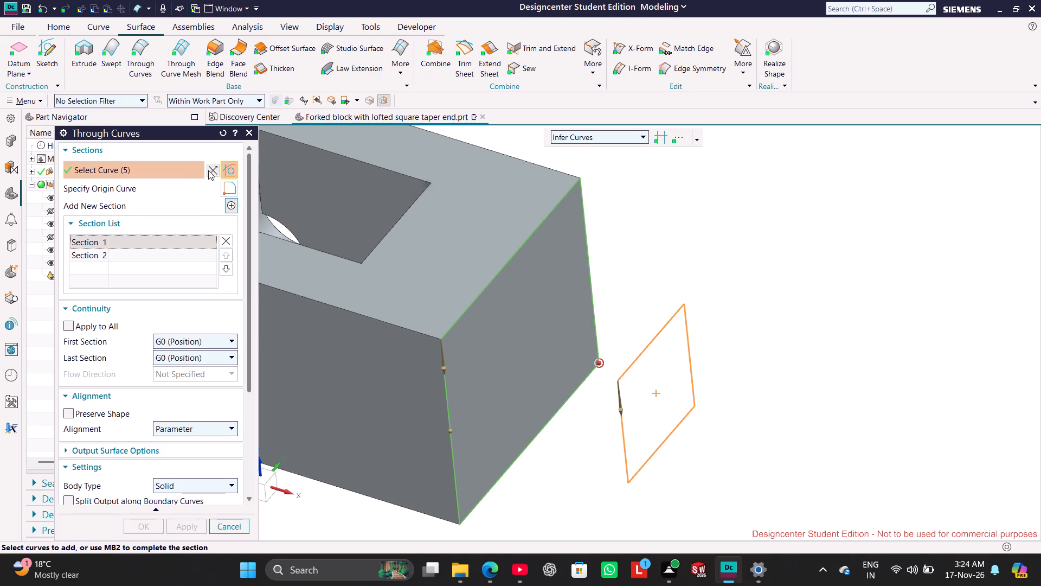
click(213, 168)
click(188, 257)
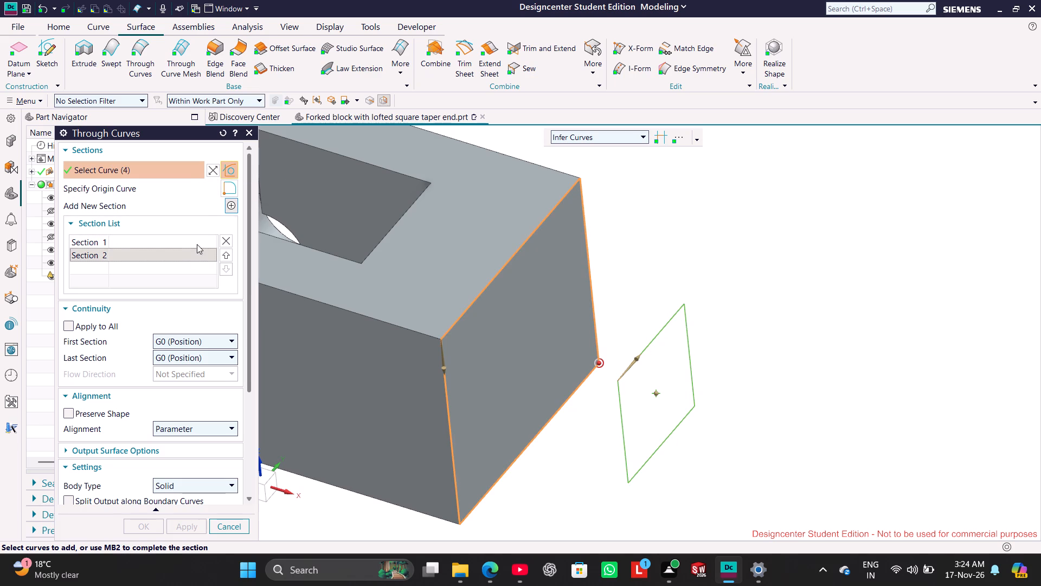
click(211, 173)
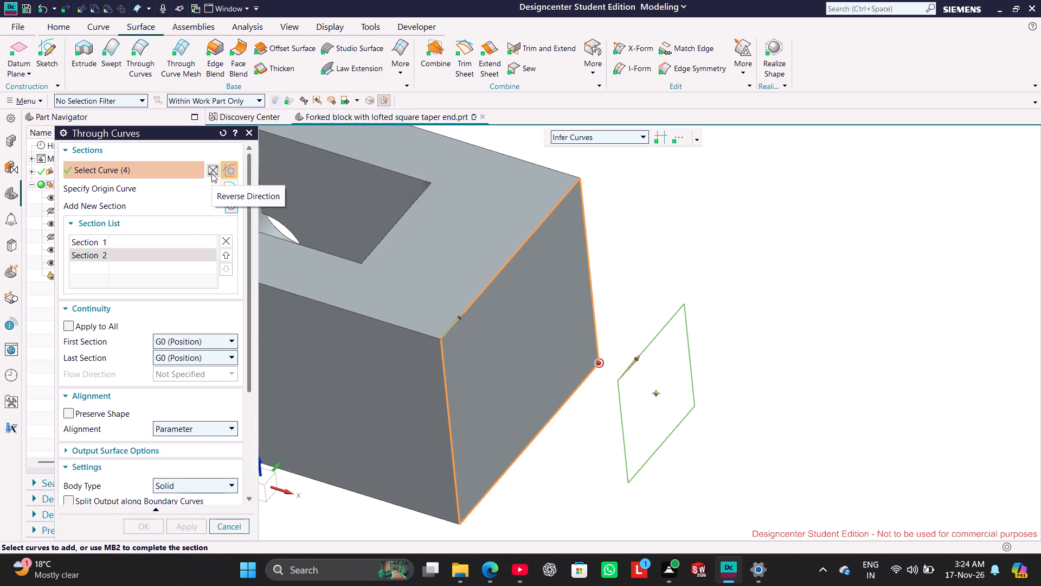
click(213, 175)
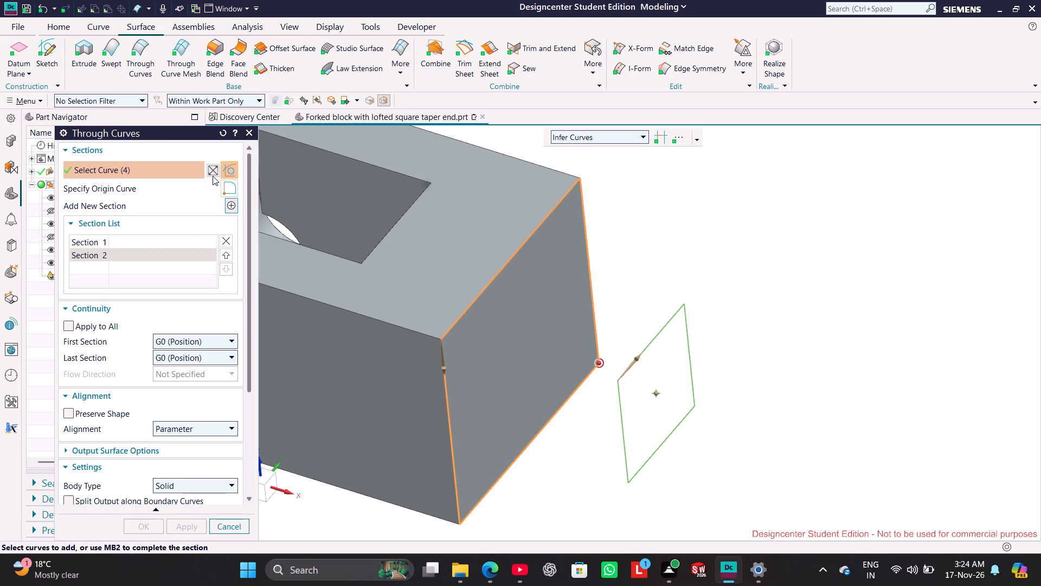
click(210, 167)
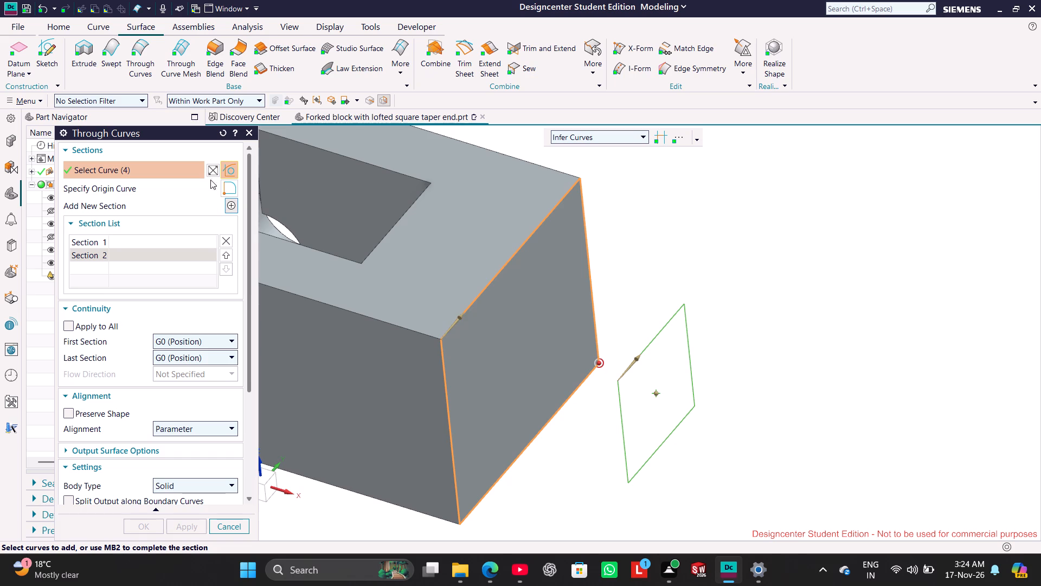
click(197, 241)
click(209, 169)
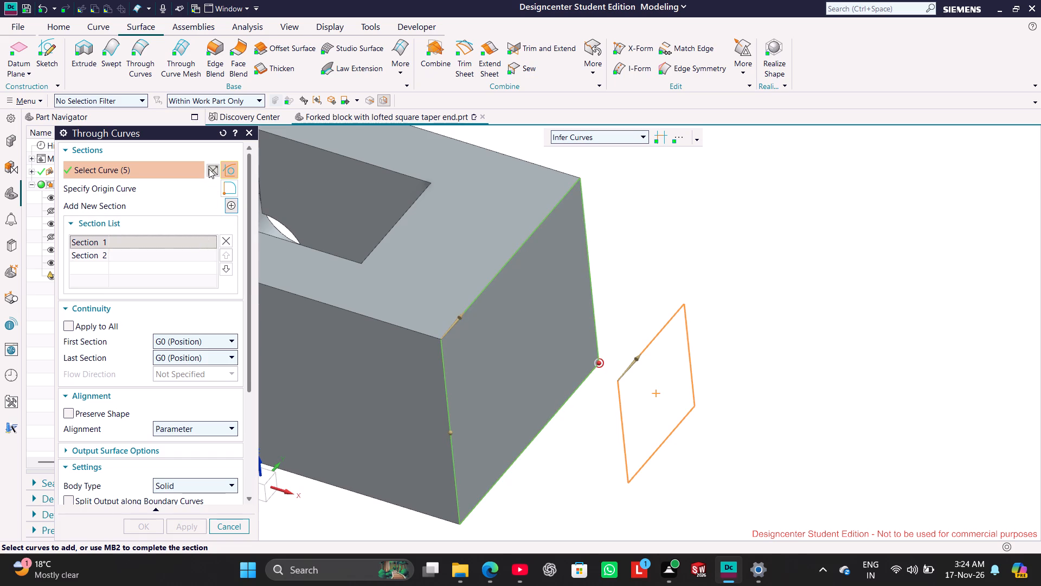
Review the loft's Lofting settings, and switch to the browser to play the Through Curves tutorial on from 2:32 for comparison.
drag(247, 317, 255, 362)
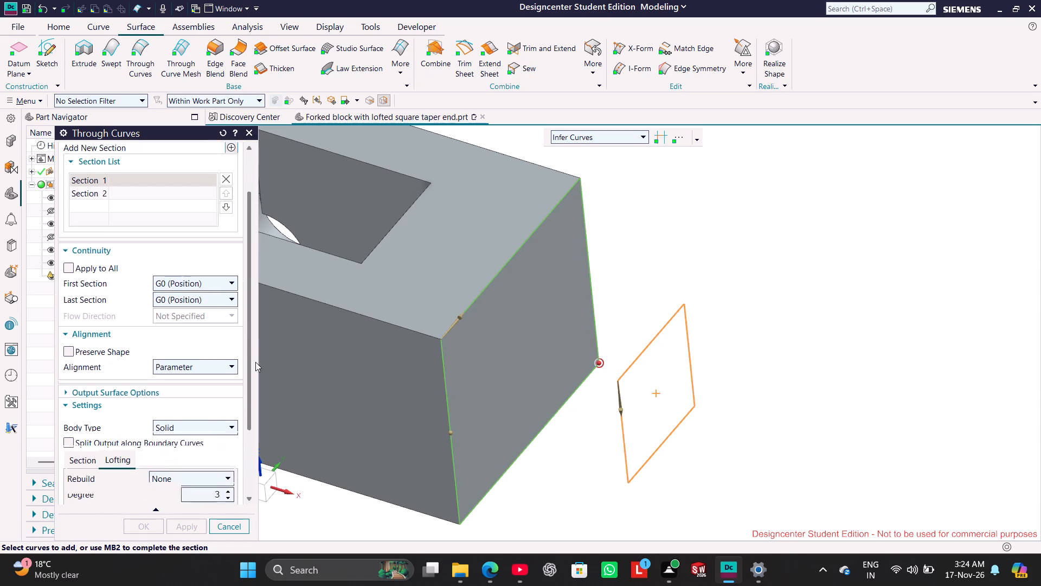
drag(255, 362, 250, 473)
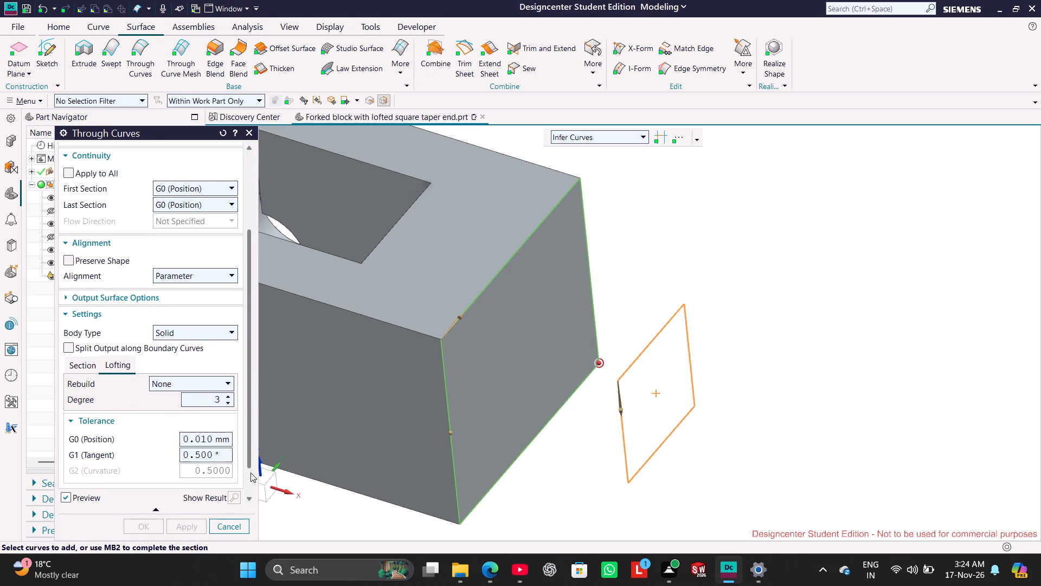
drag(250, 473, 241, 473)
scroll(117, 376, down, 2)
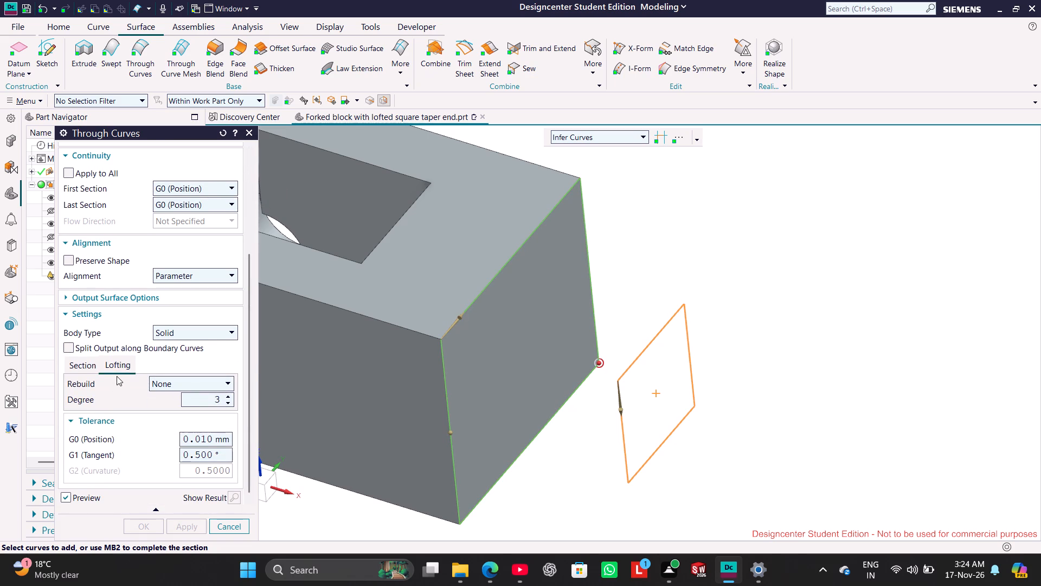
scroll(117, 376, down, 1)
click(517, 568)
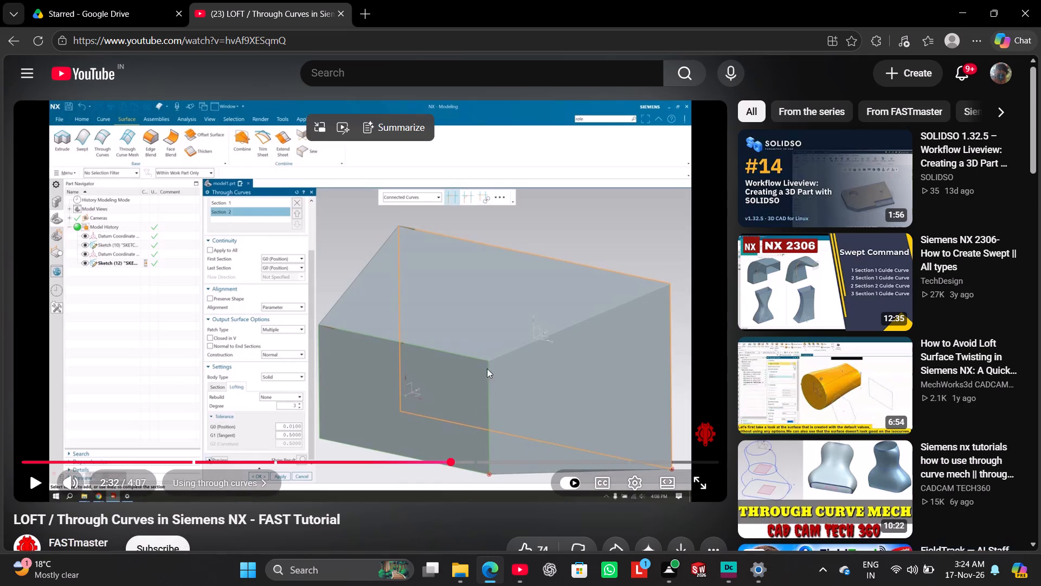
click(494, 321)
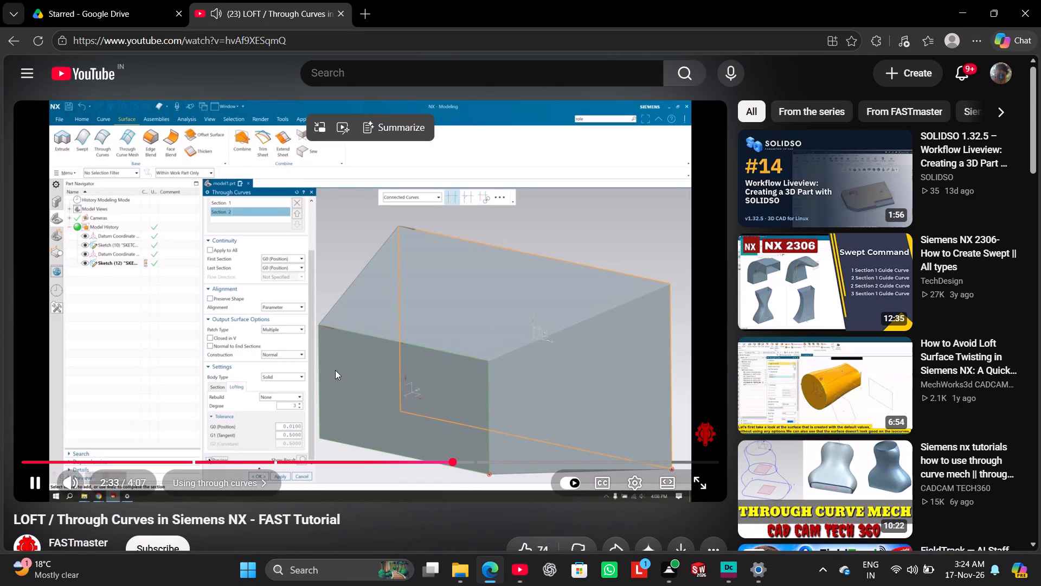
click(425, 337)
click(427, 348)
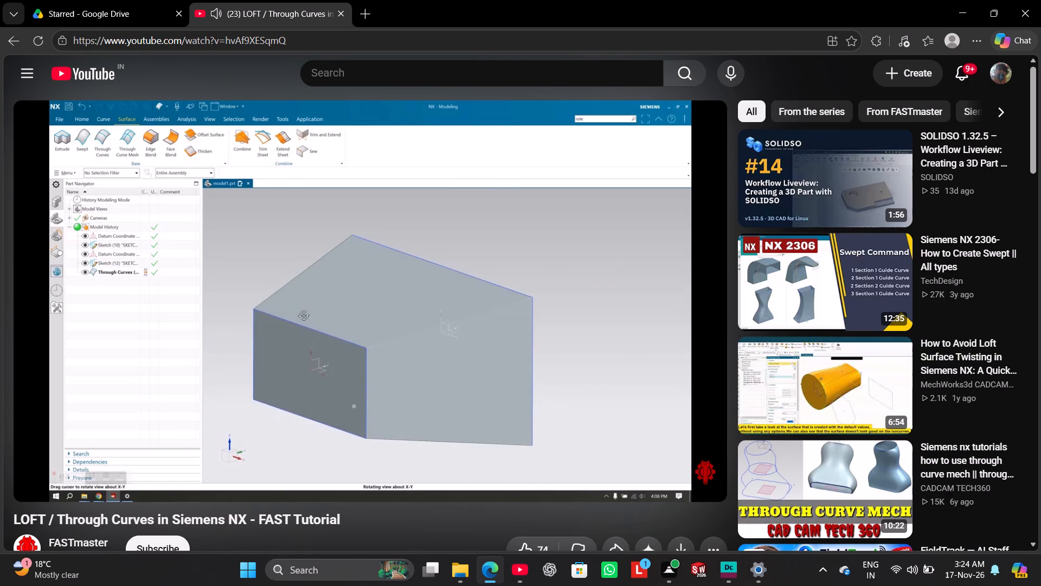
Skip ahead in the tutorial through the third-section part to the flexibility and conclusion chapter, and pause it.
click(517, 463)
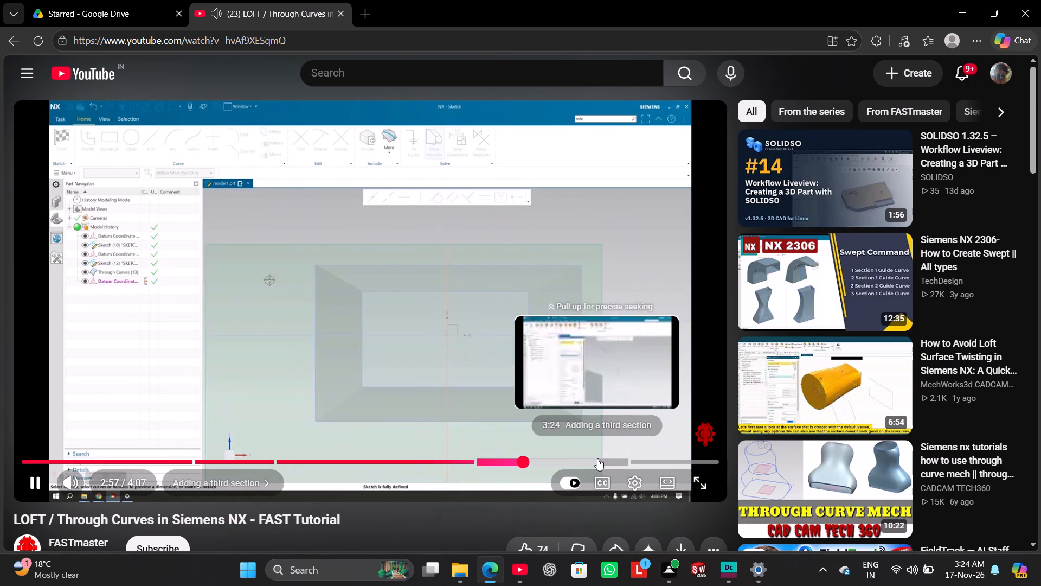
click(599, 460)
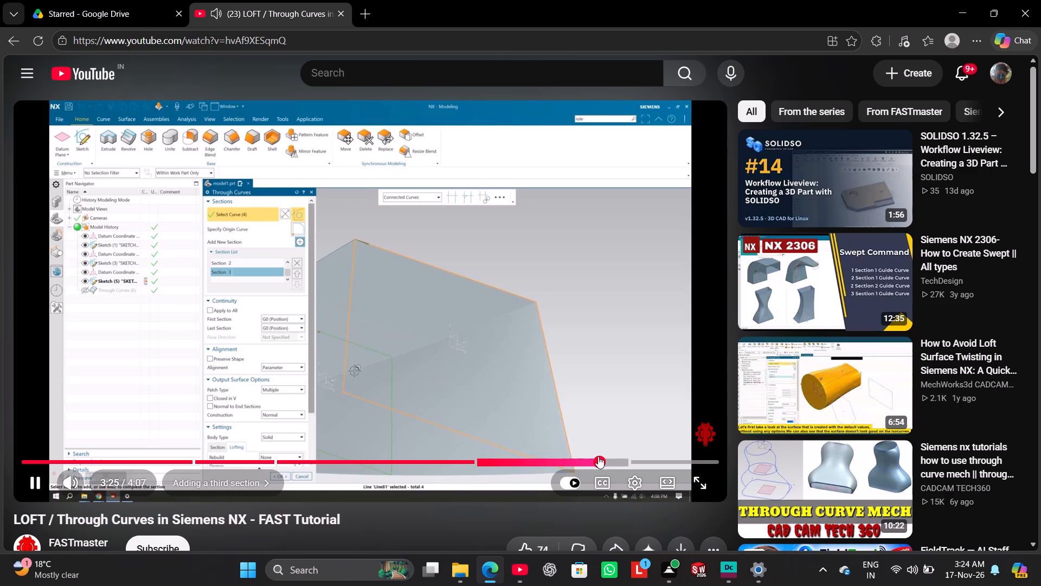
click(660, 461)
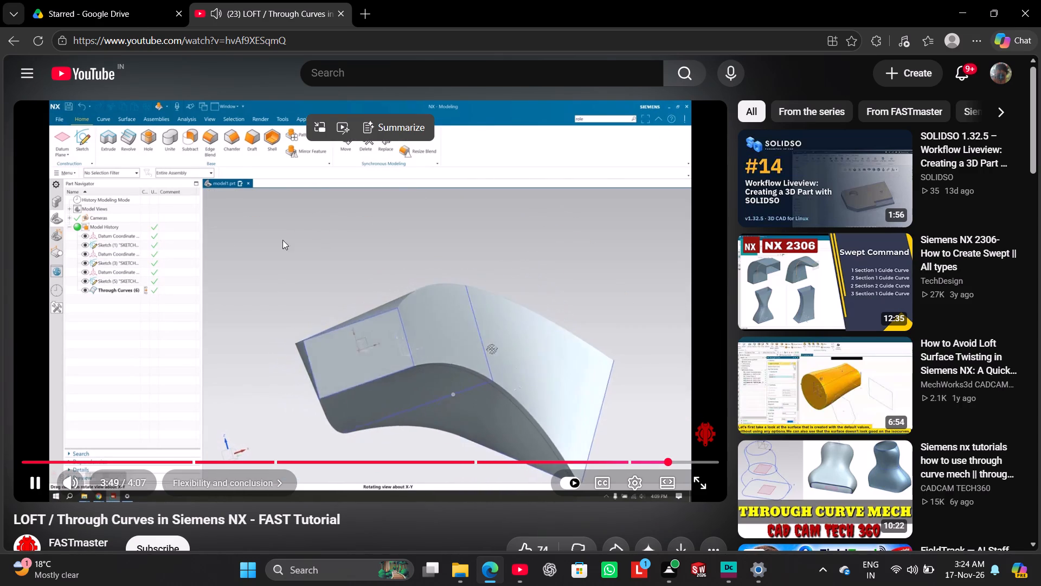
drag(220, 240, 233, 246)
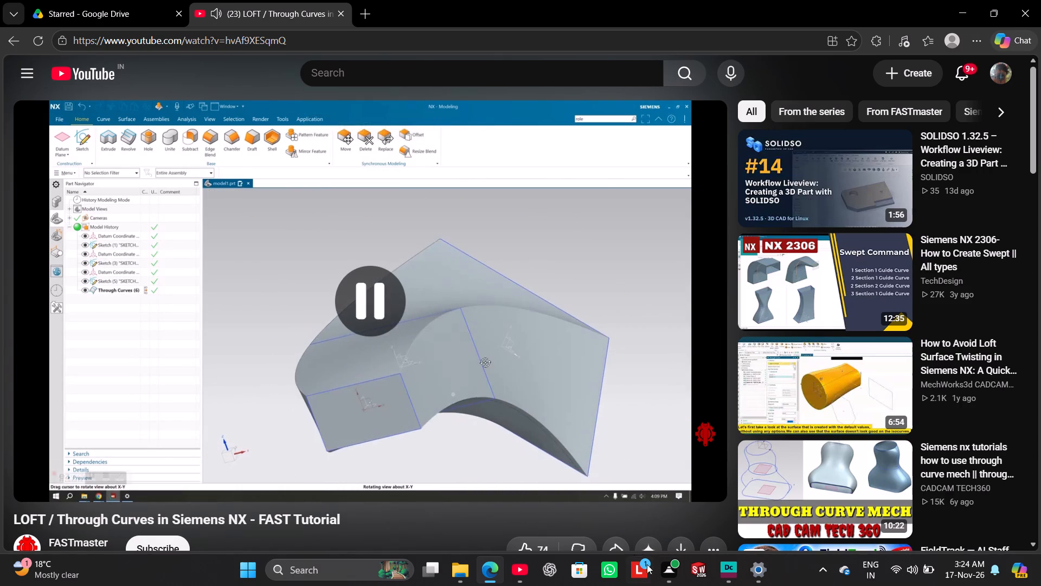
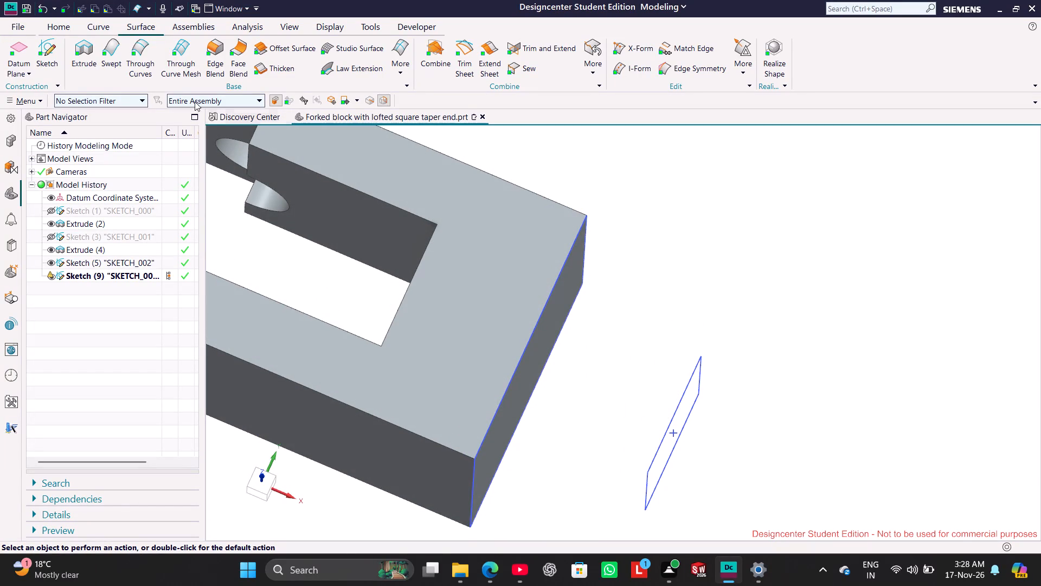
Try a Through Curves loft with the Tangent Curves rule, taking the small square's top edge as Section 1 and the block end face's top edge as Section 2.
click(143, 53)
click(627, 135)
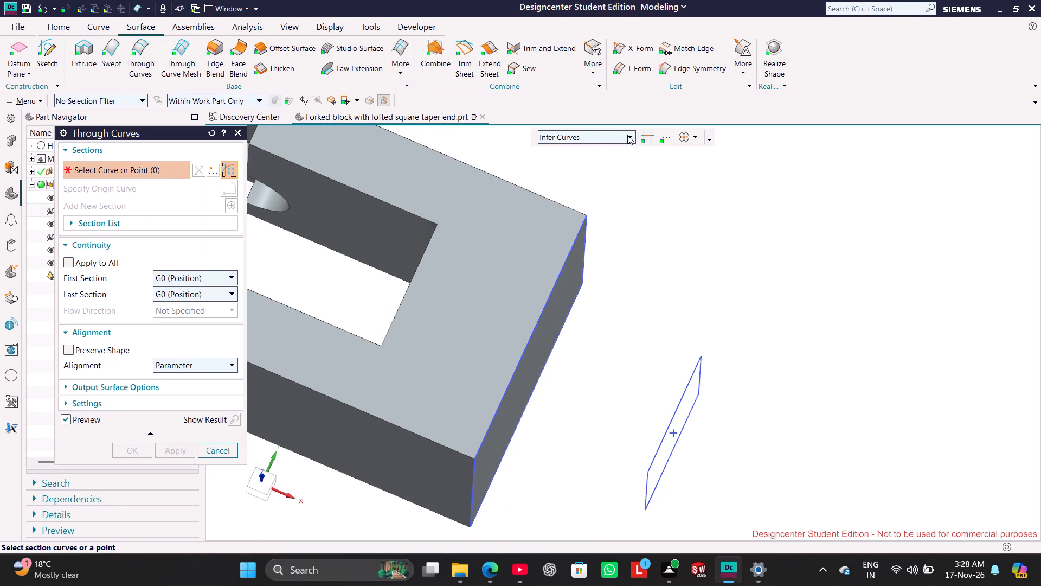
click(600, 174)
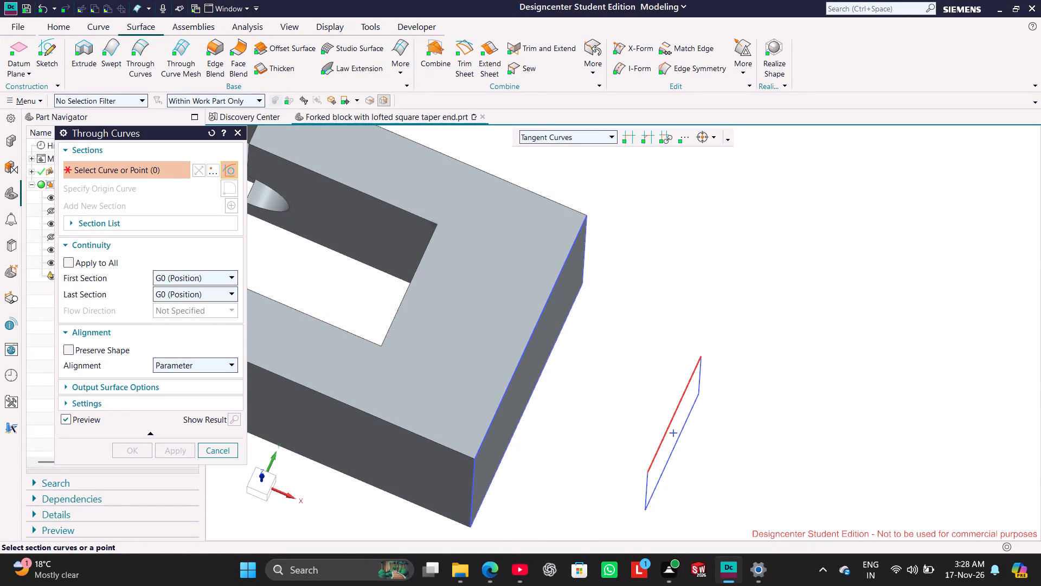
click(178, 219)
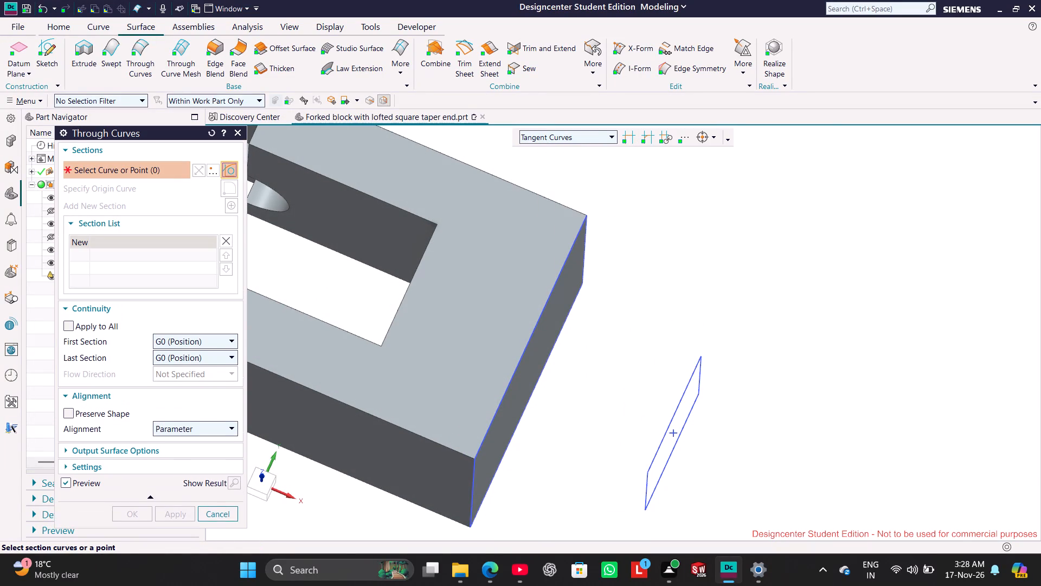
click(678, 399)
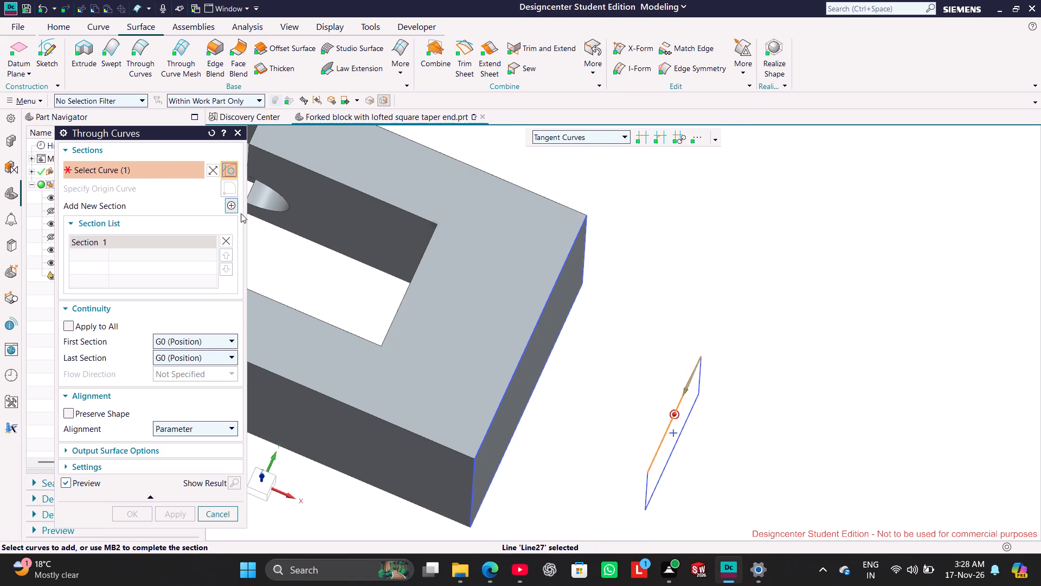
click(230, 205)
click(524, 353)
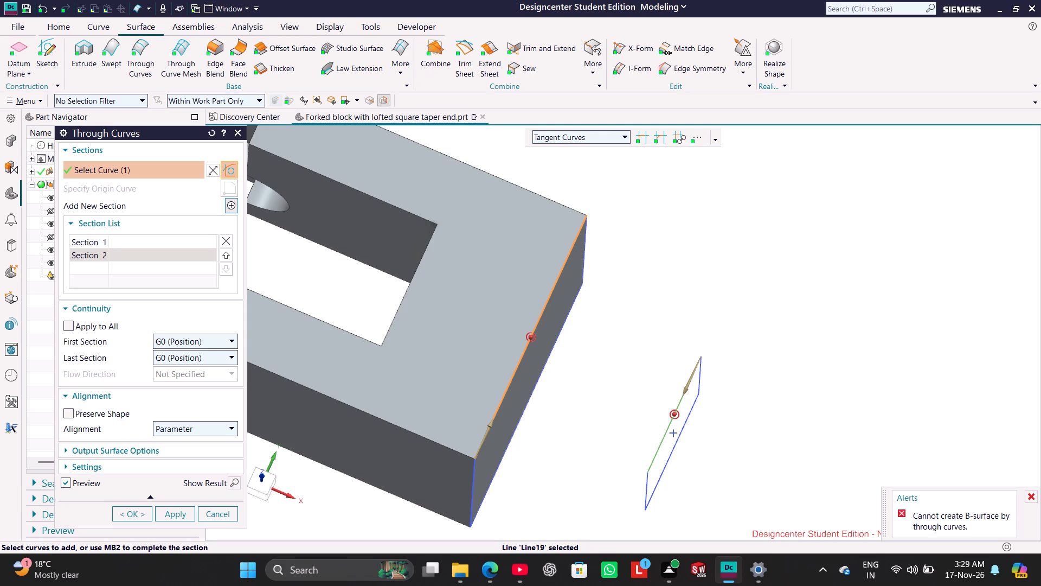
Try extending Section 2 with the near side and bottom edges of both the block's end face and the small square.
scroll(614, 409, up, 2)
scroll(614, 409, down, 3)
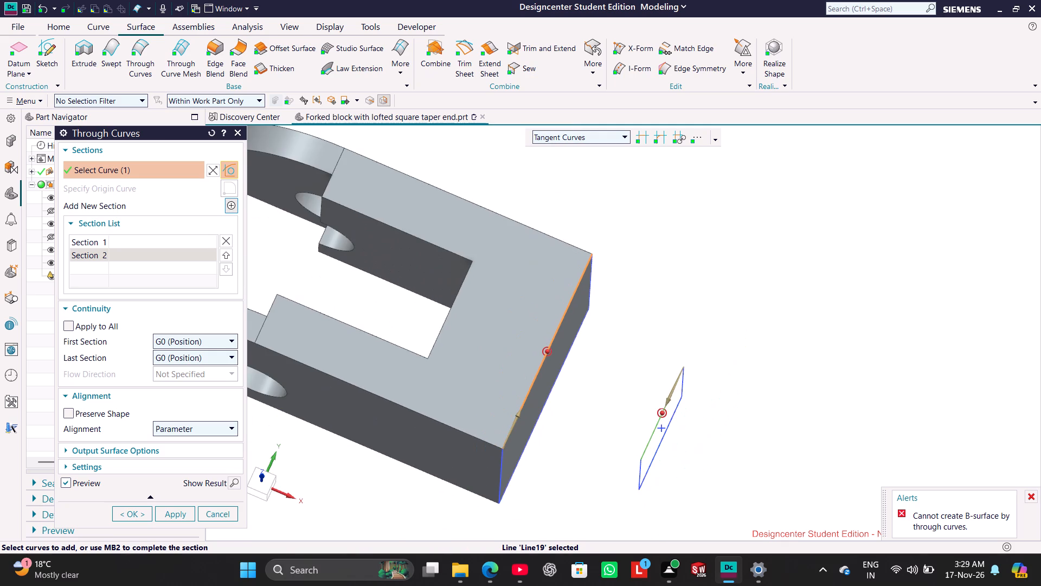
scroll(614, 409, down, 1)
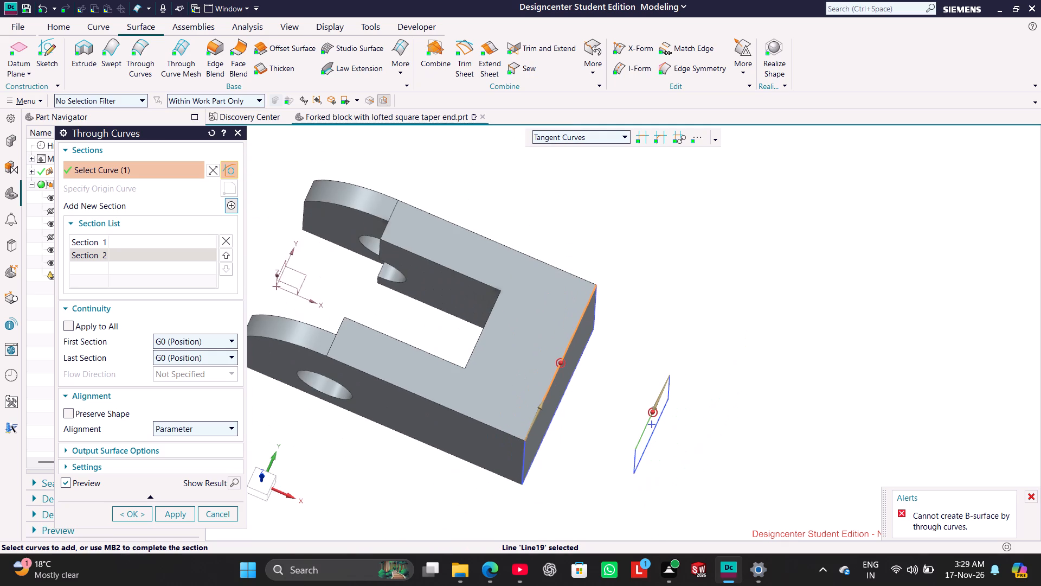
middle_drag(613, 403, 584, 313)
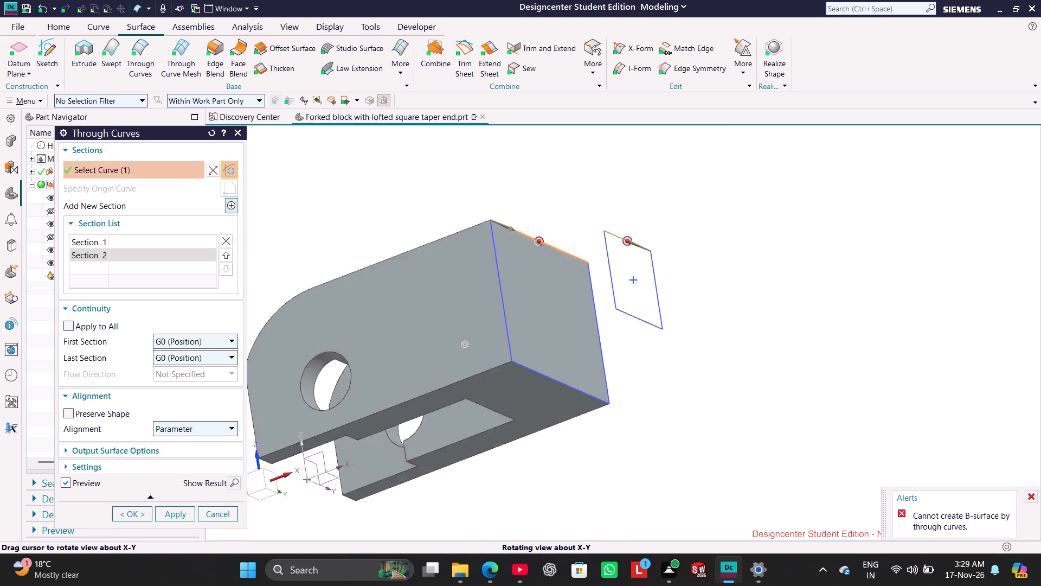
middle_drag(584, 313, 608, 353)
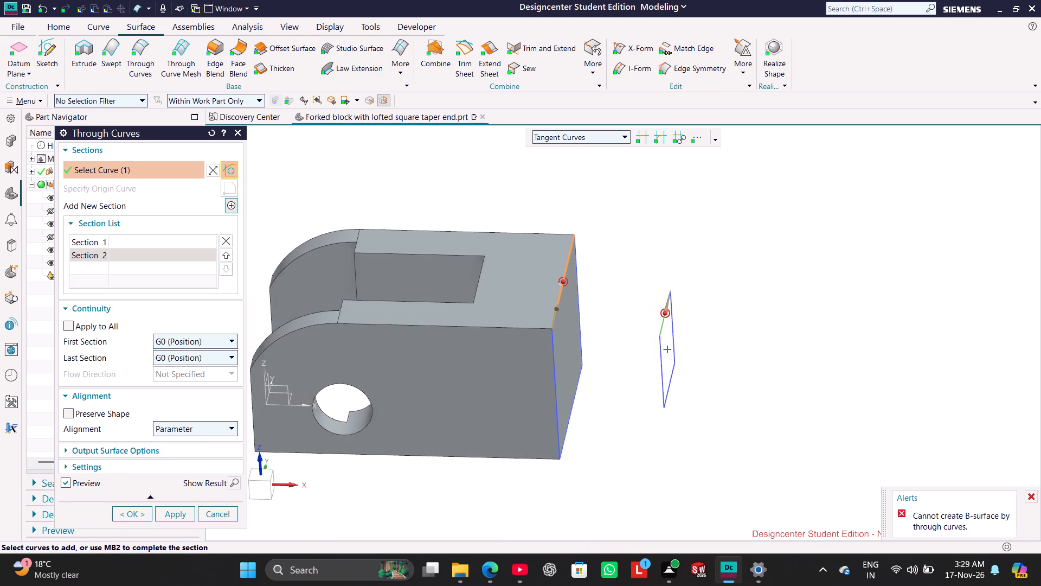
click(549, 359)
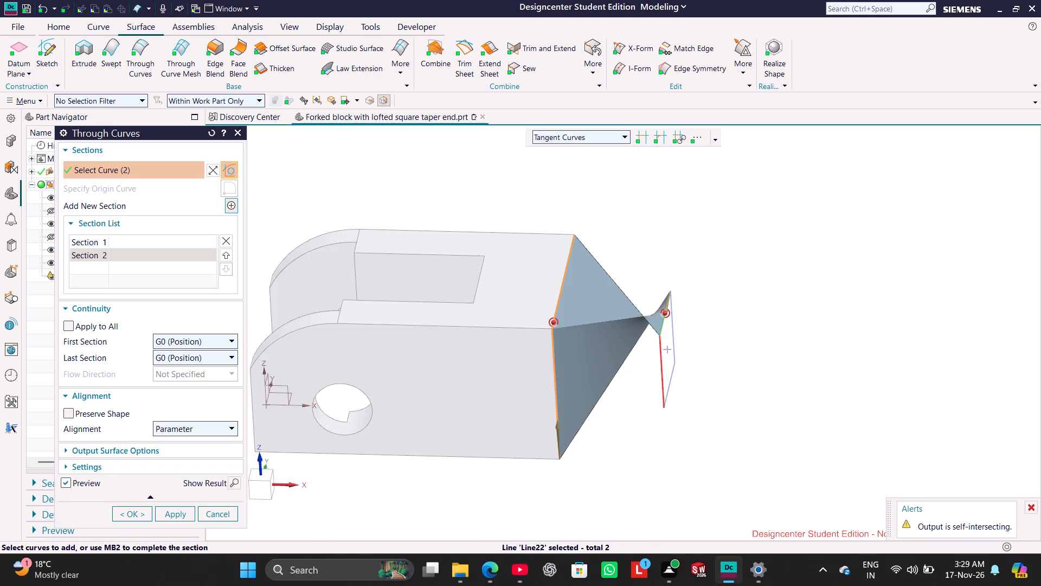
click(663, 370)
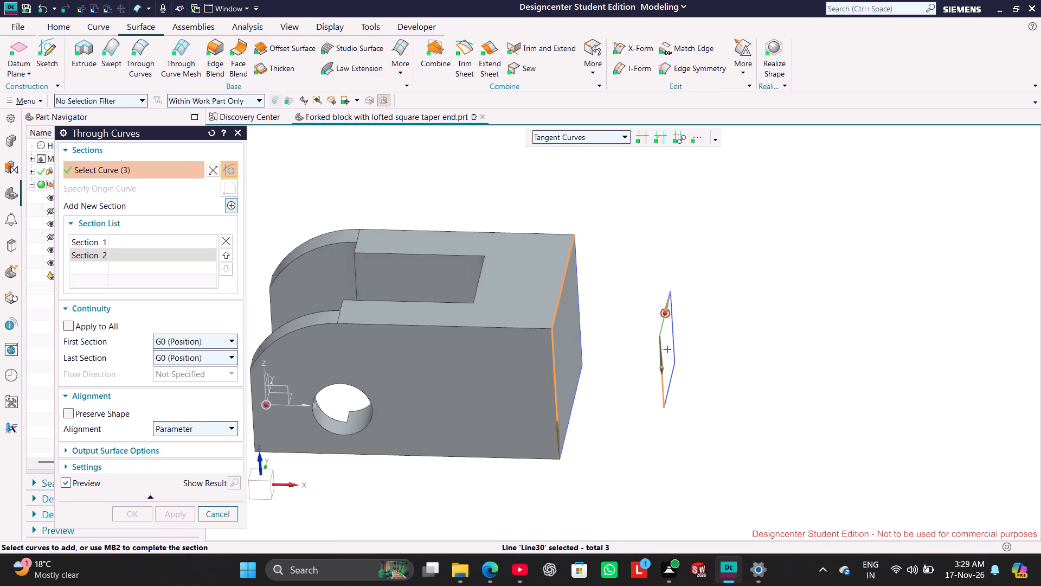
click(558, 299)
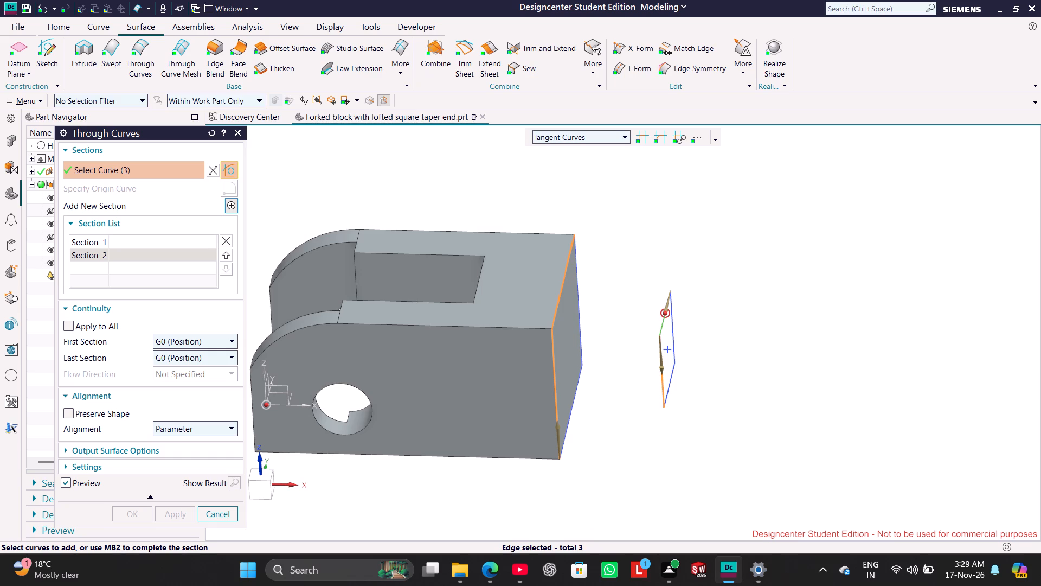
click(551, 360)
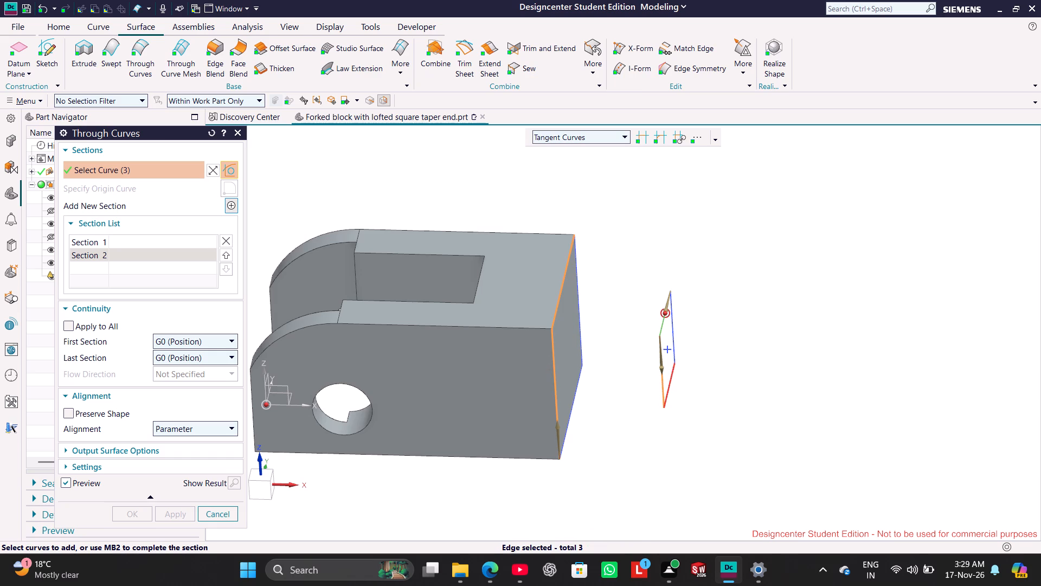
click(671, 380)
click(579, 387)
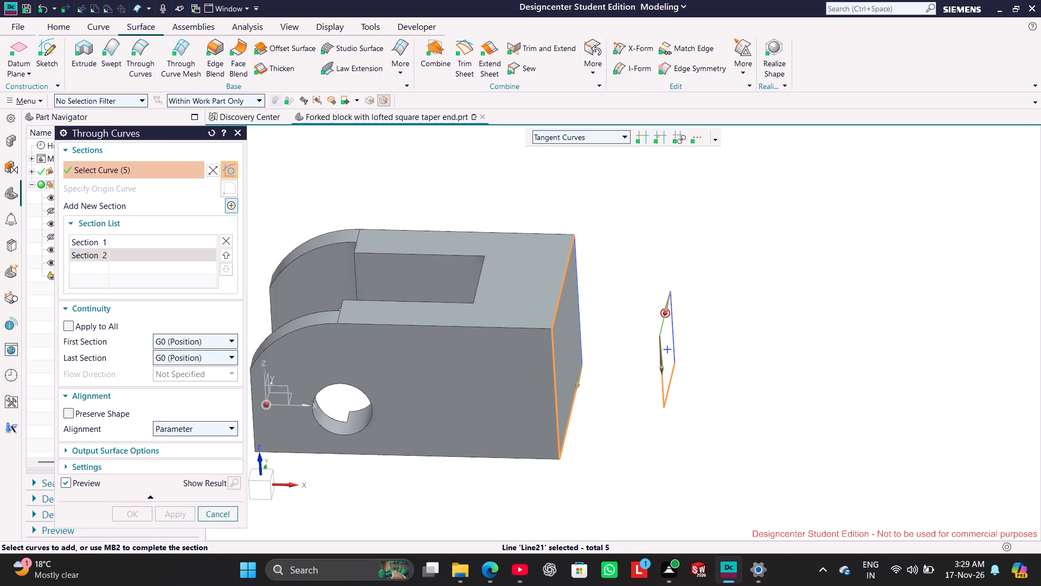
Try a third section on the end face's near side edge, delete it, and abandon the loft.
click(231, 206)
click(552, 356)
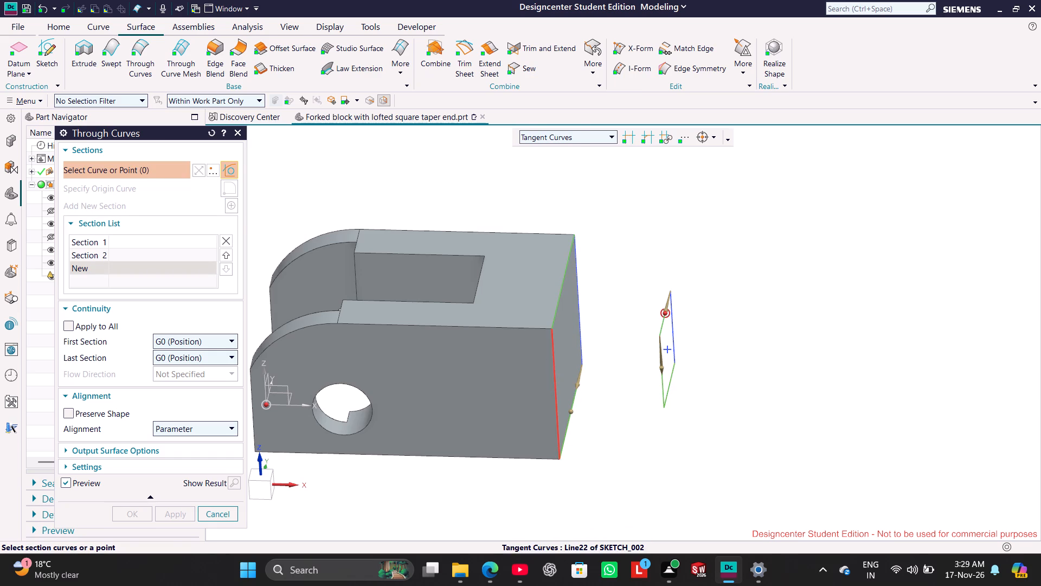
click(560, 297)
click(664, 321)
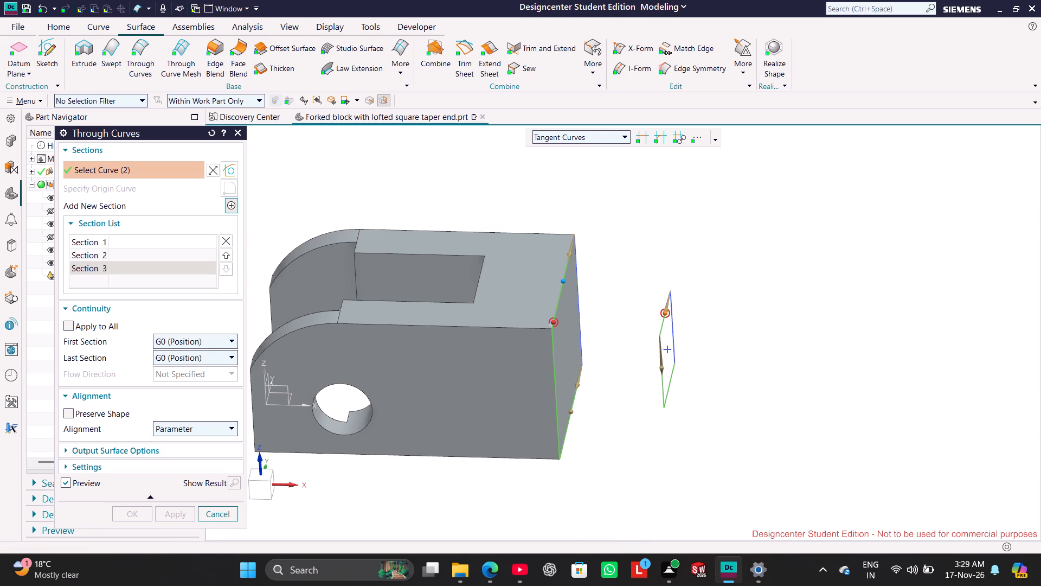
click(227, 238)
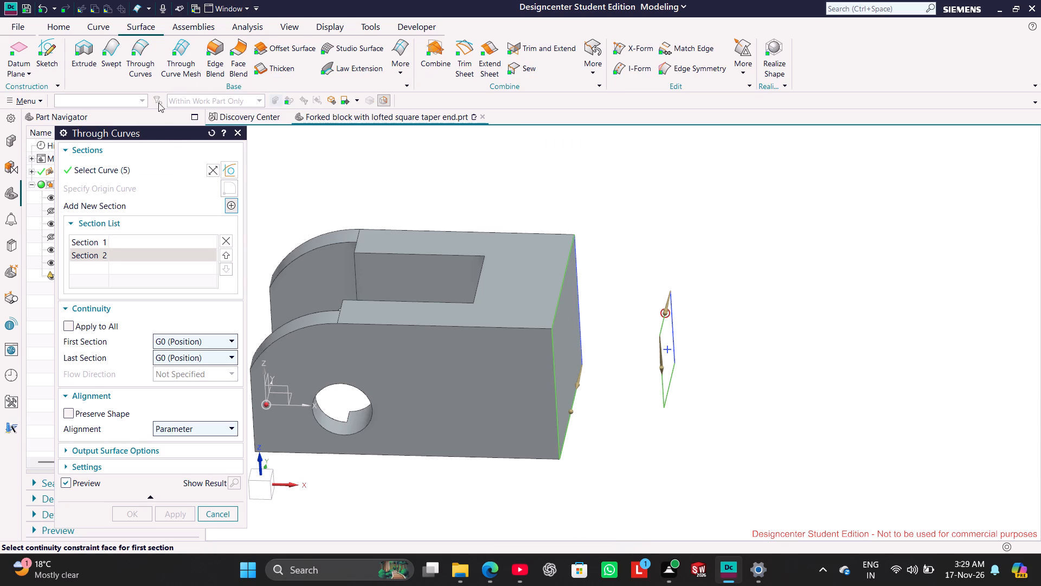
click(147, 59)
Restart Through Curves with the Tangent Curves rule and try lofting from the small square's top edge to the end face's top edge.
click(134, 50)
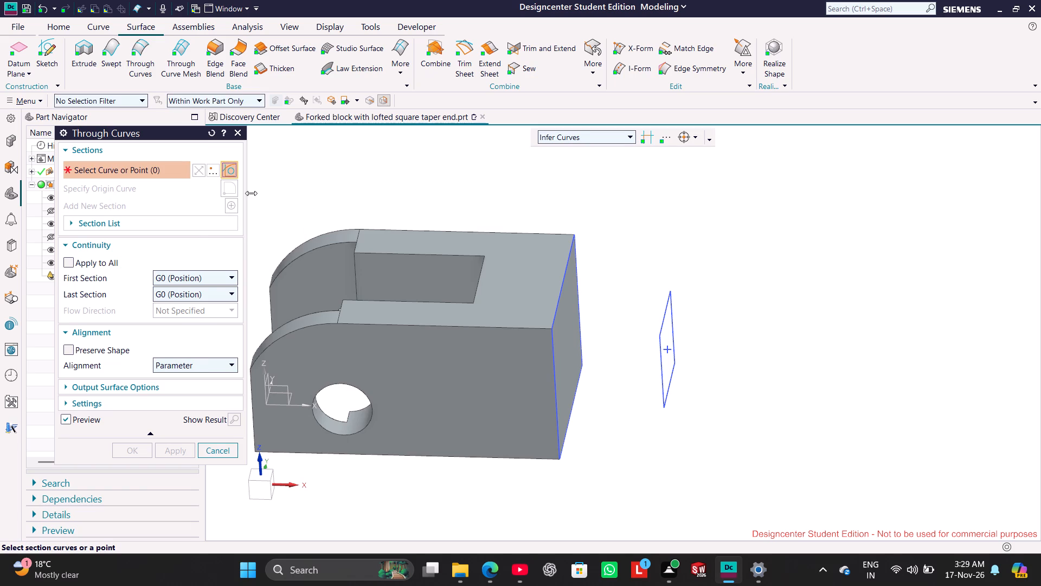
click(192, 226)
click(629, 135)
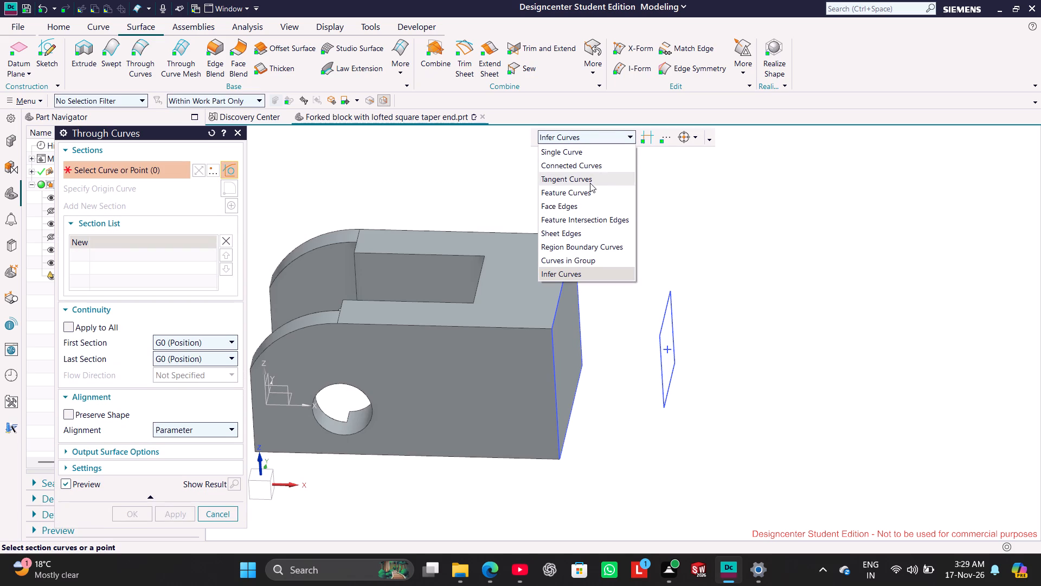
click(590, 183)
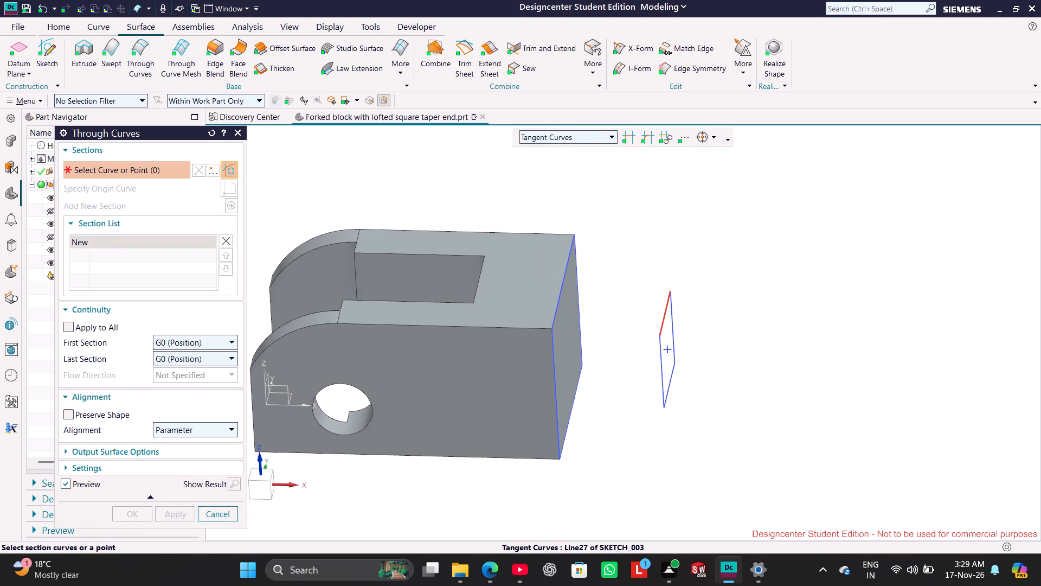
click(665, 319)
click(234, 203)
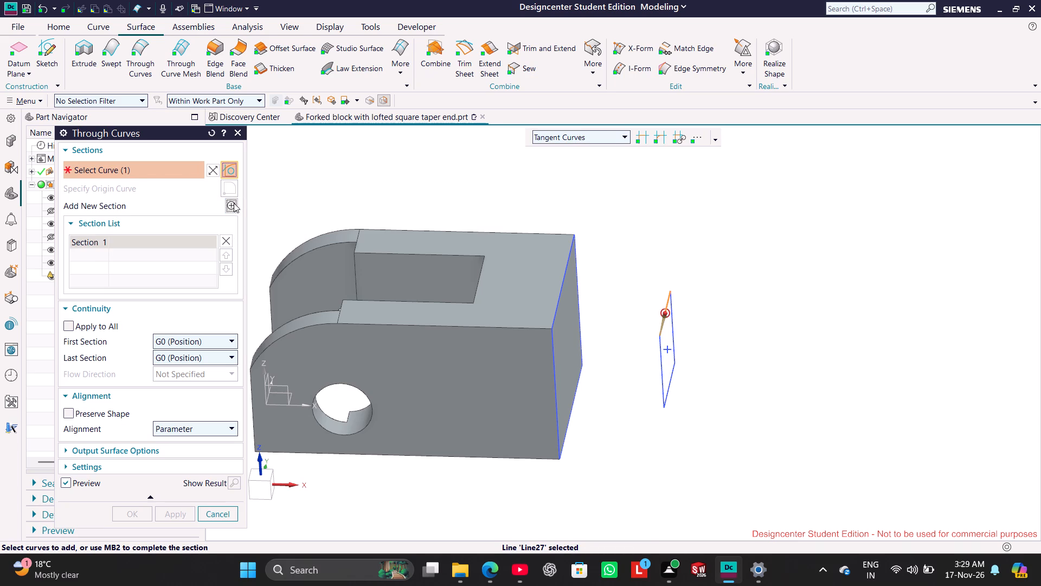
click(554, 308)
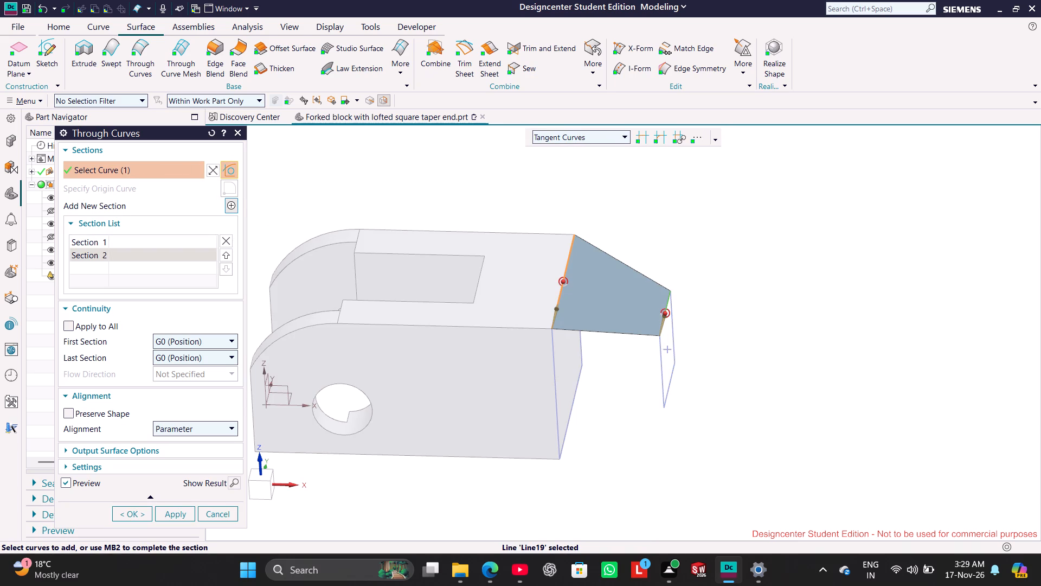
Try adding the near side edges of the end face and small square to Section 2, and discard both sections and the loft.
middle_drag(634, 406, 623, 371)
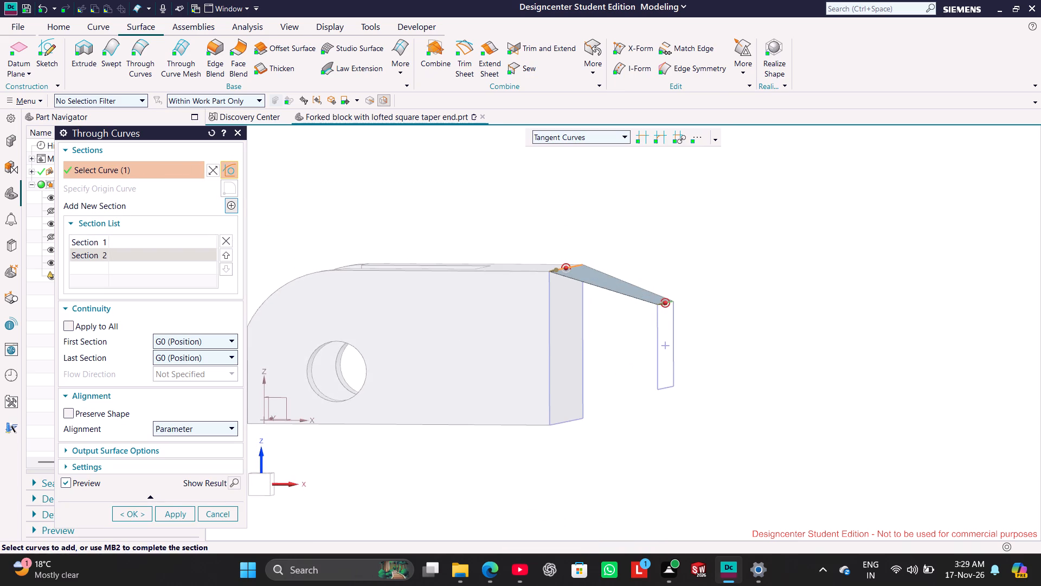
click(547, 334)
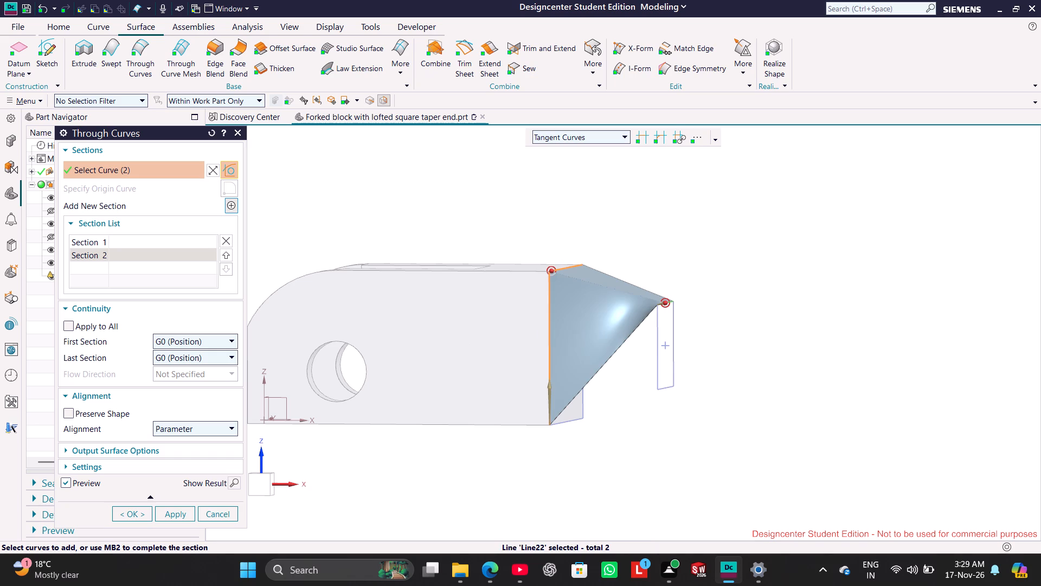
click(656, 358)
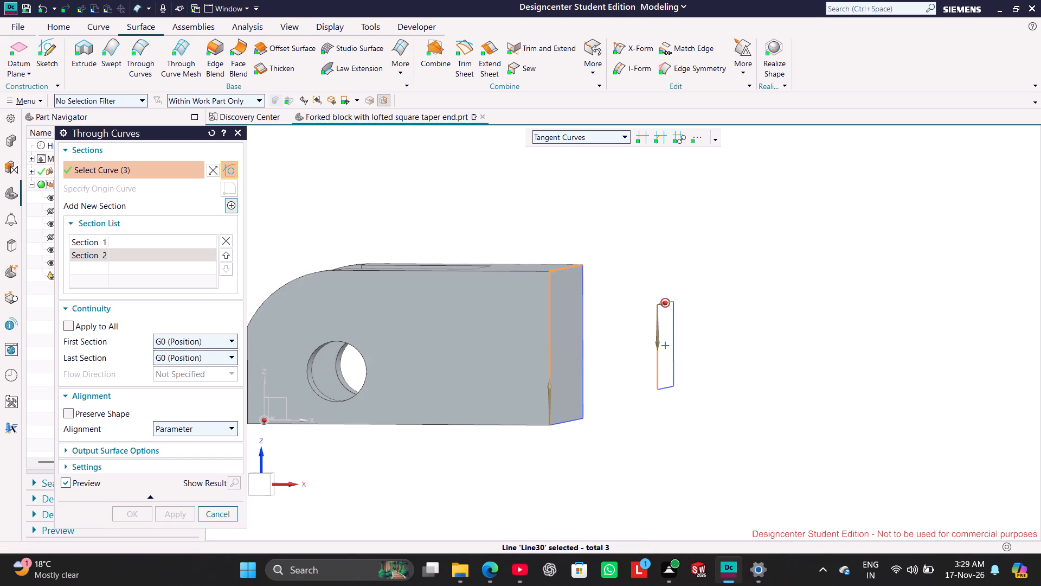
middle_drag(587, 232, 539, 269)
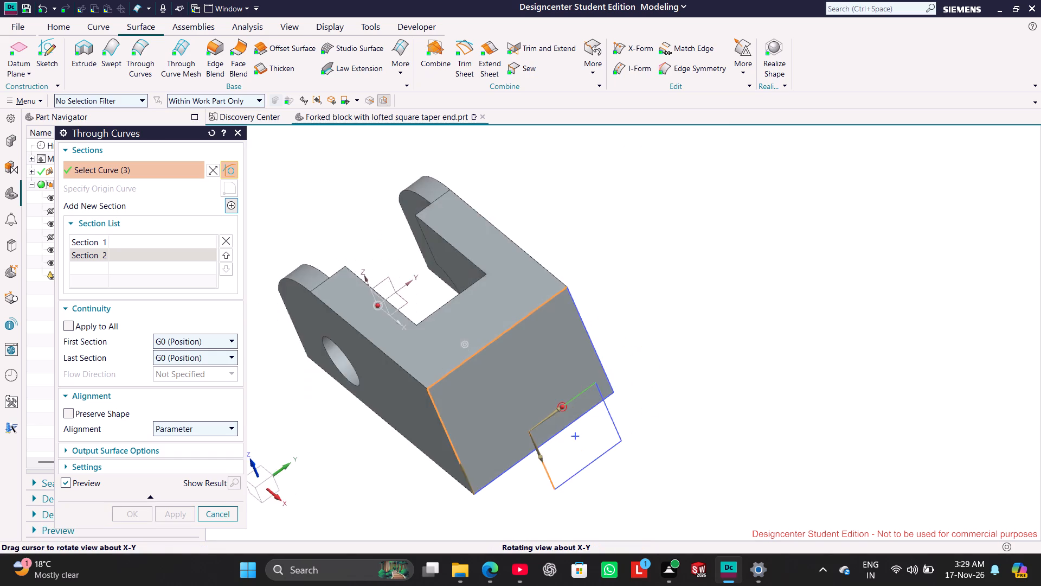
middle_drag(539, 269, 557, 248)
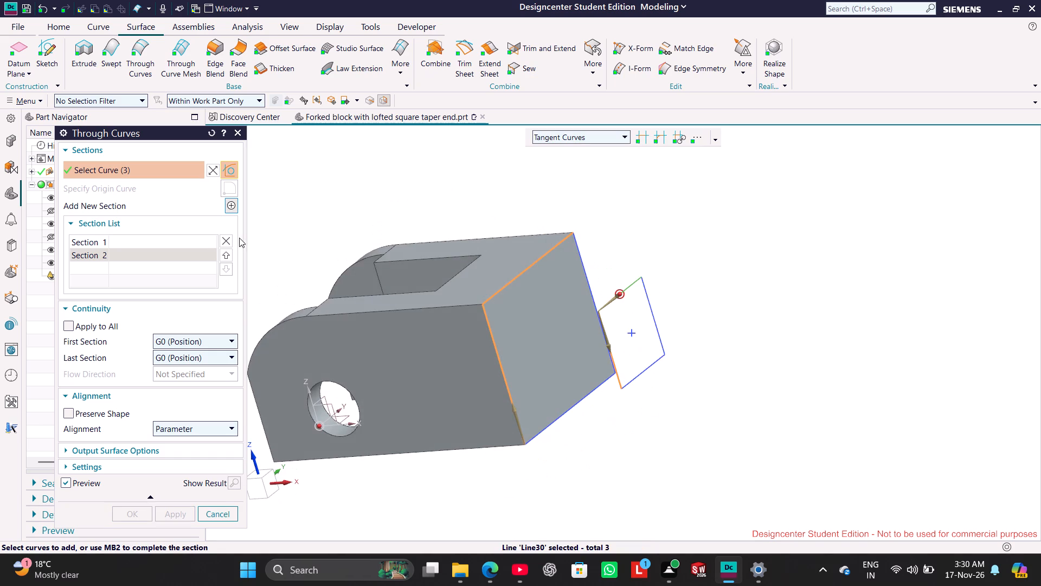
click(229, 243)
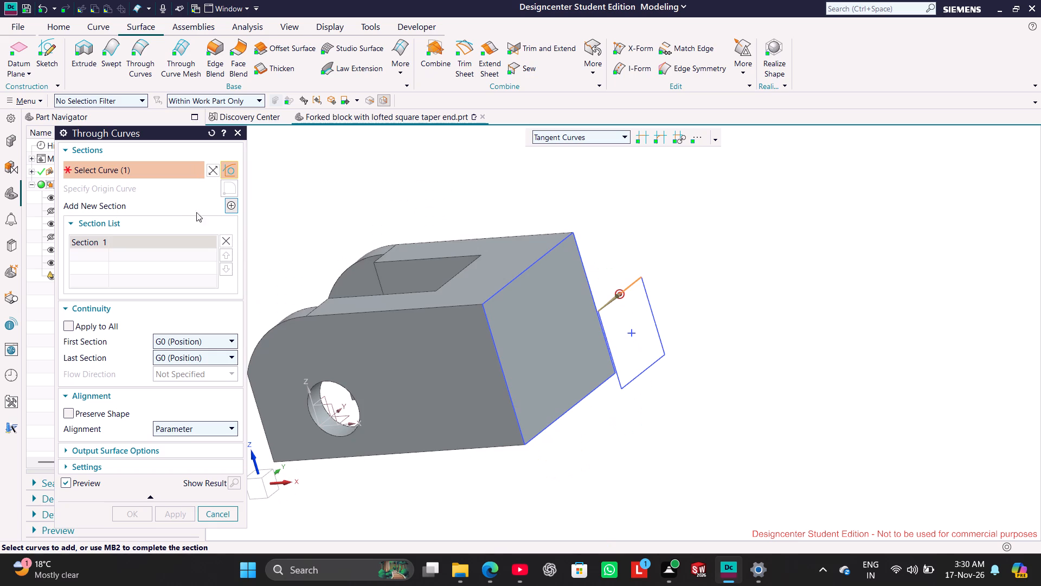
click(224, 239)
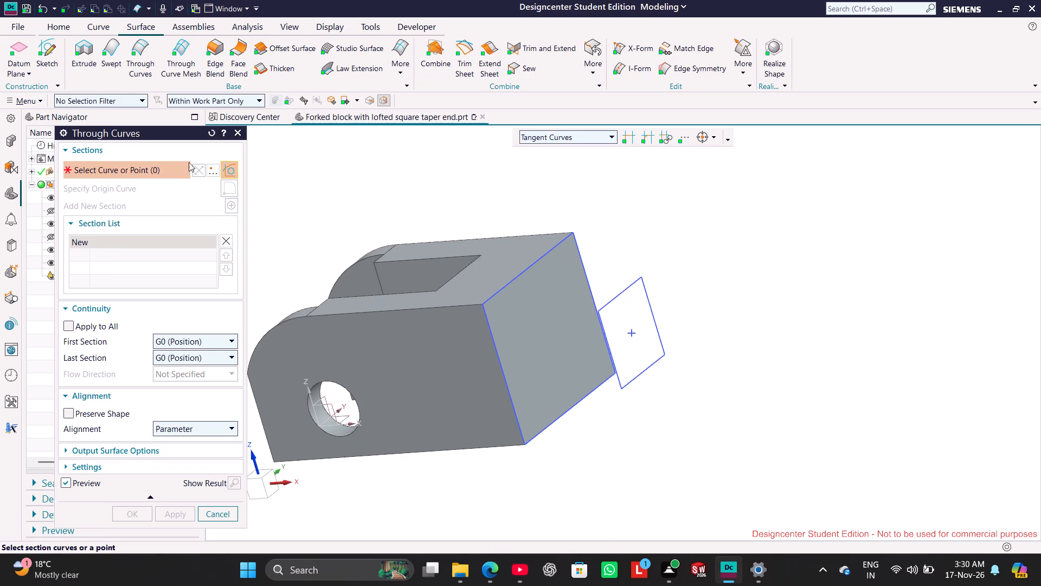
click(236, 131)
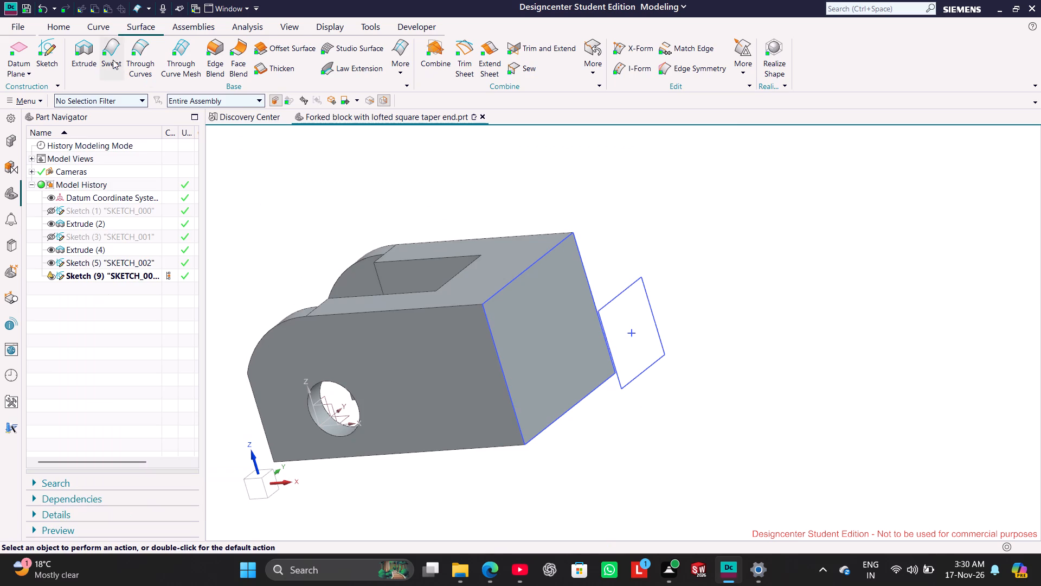
Start a Through Curves loft with Infer Curves, using the whole small square profile as Section 1 and the block's end-face outline as Section 2.
click(146, 50)
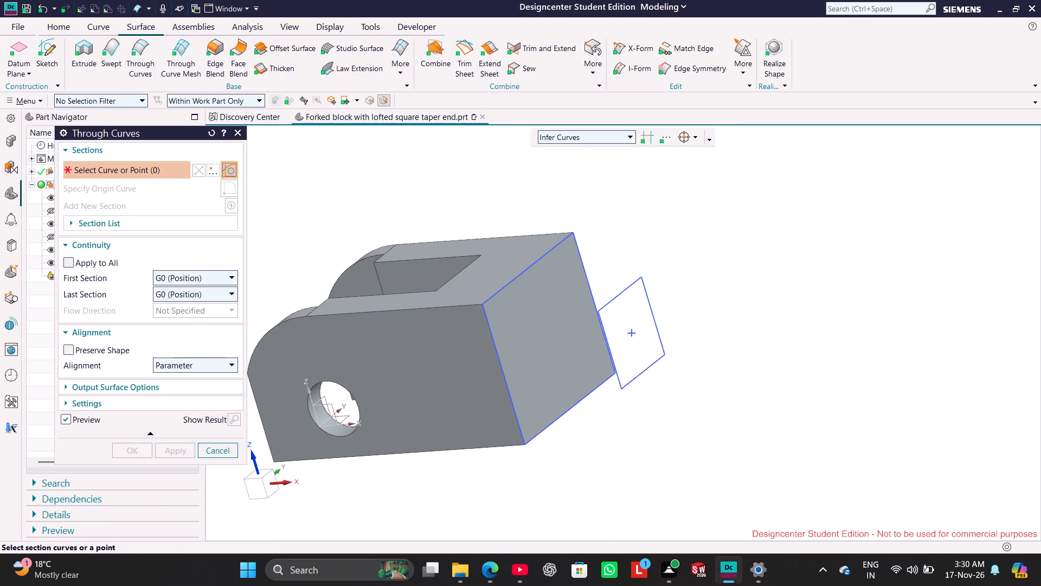
click(219, 215)
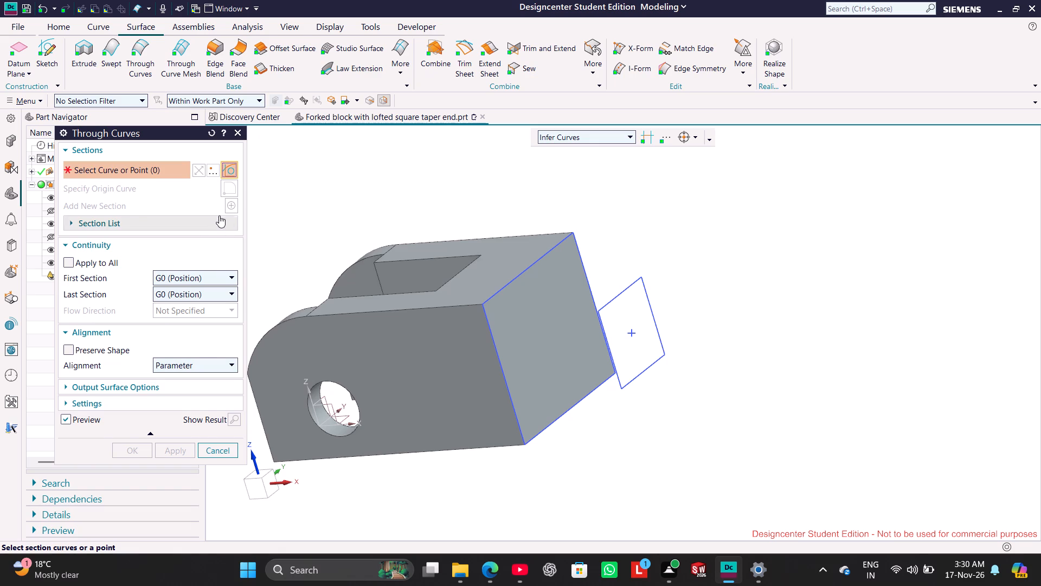
click(622, 294)
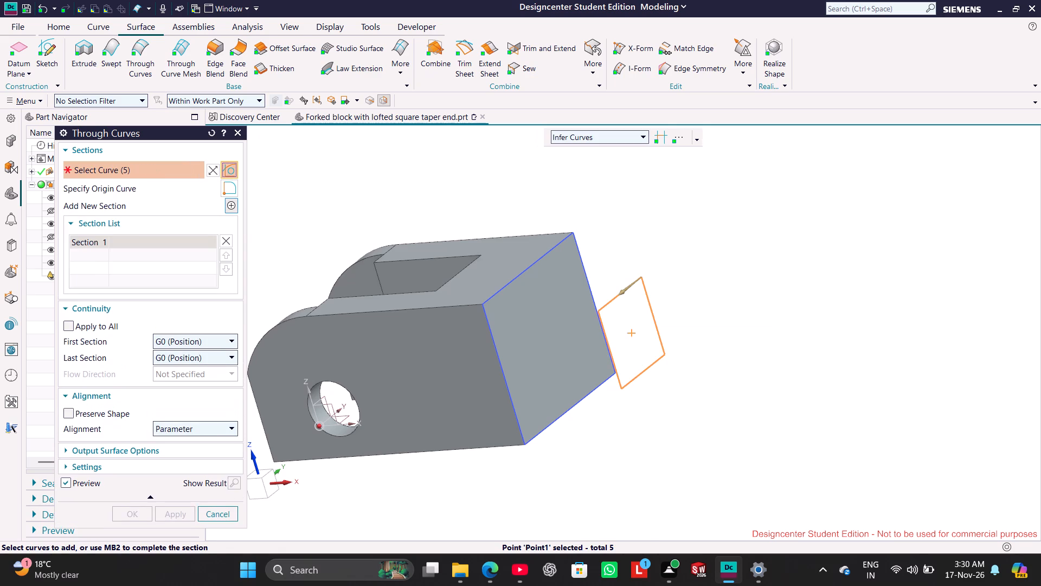
click(232, 207)
click(517, 279)
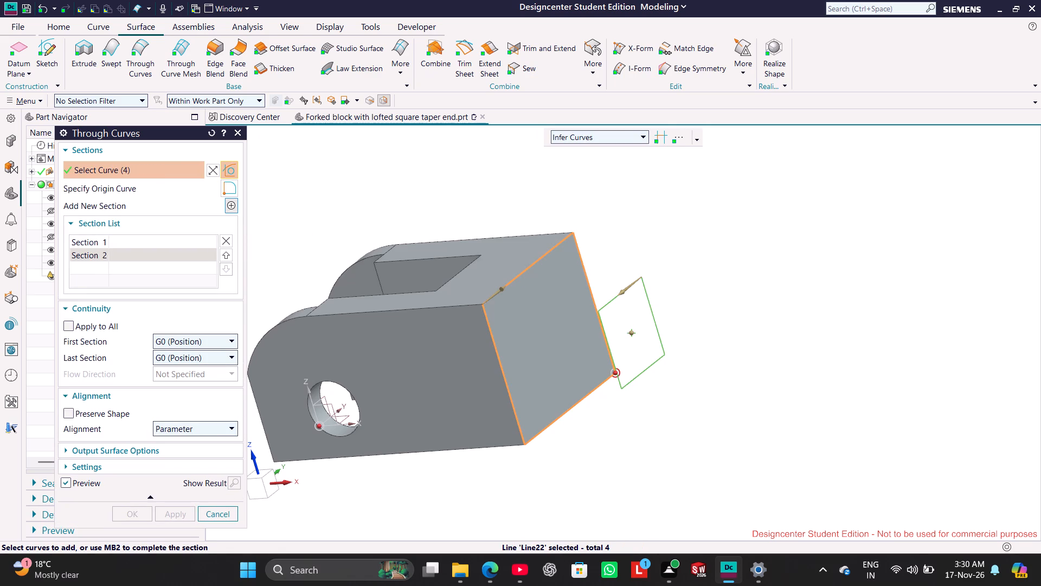
middle_drag(477, 193, 497, 200)
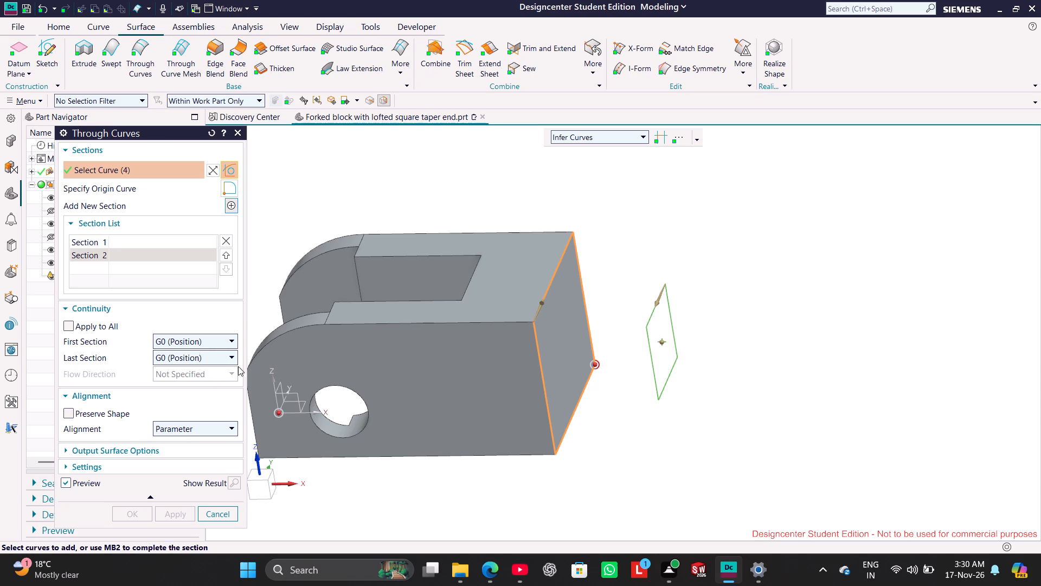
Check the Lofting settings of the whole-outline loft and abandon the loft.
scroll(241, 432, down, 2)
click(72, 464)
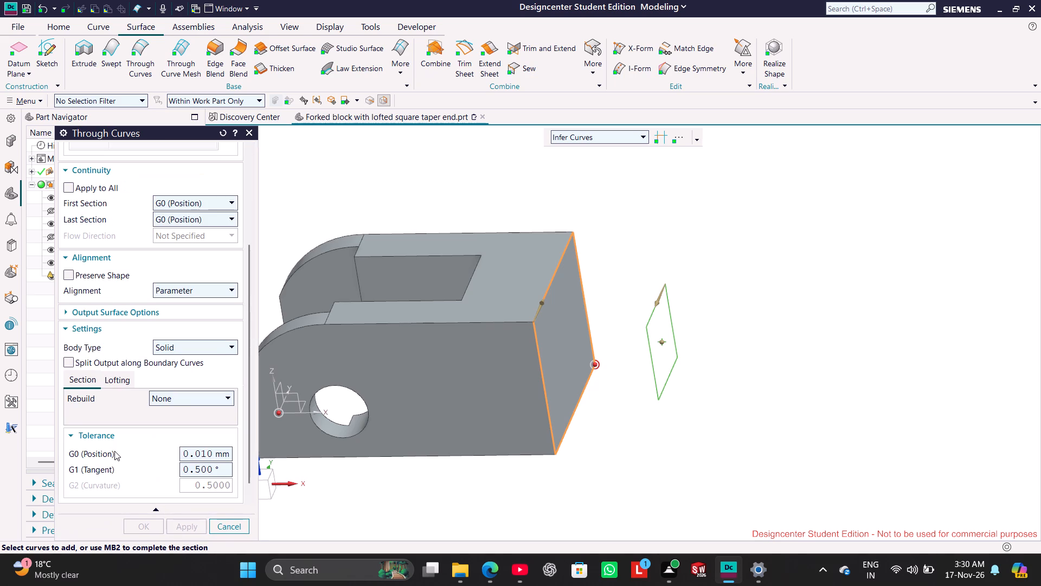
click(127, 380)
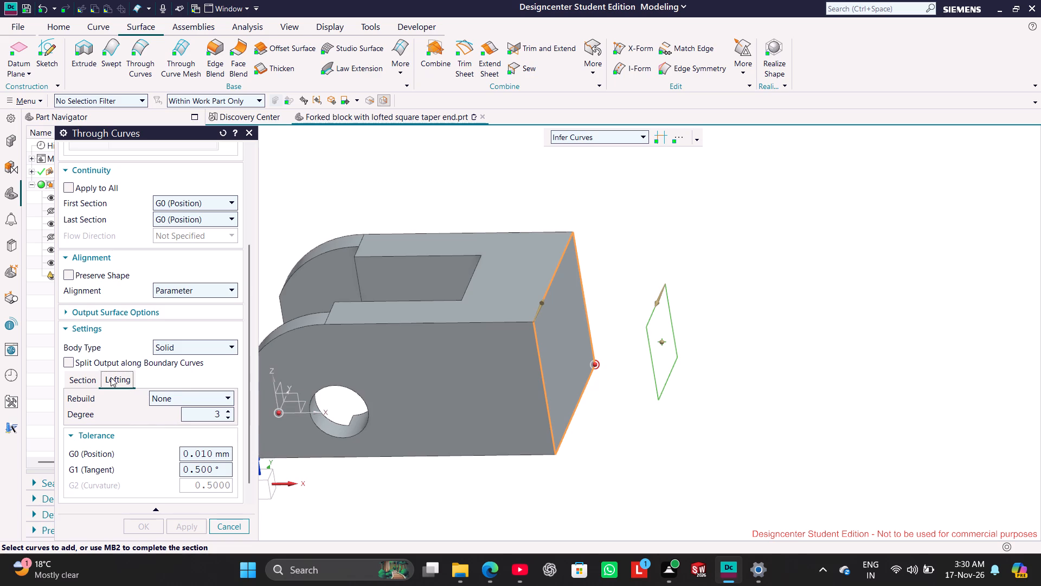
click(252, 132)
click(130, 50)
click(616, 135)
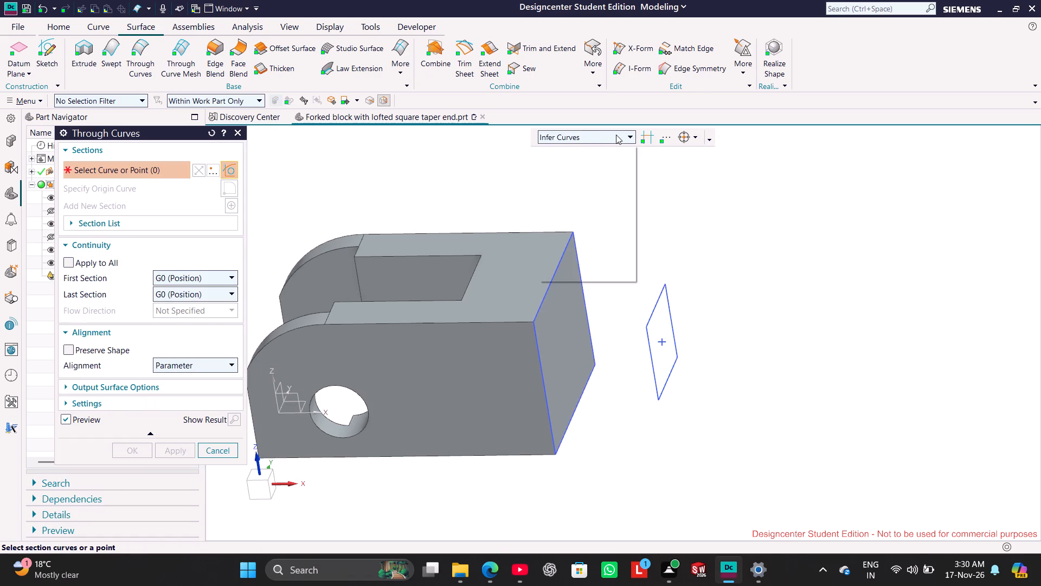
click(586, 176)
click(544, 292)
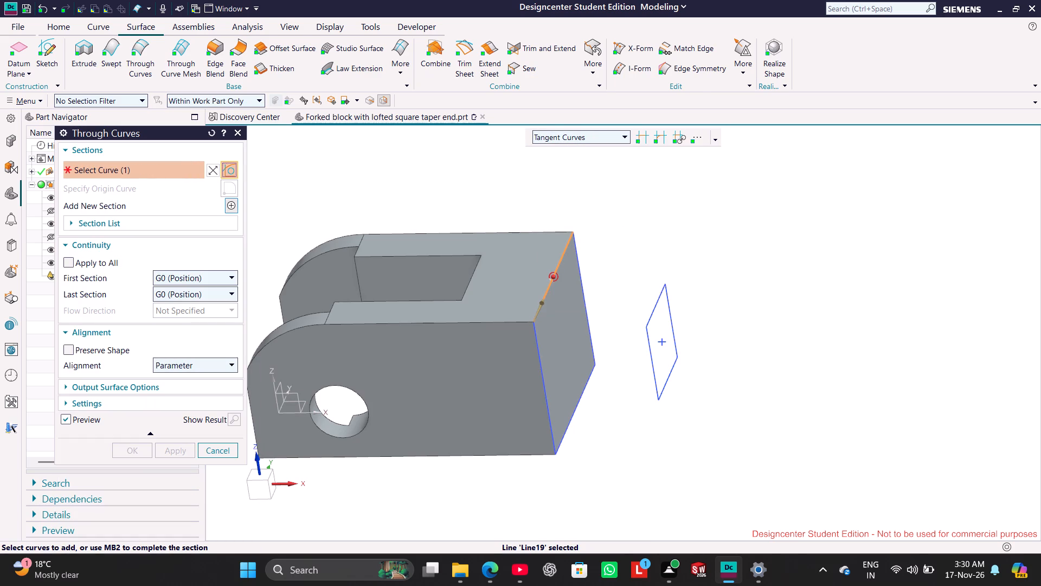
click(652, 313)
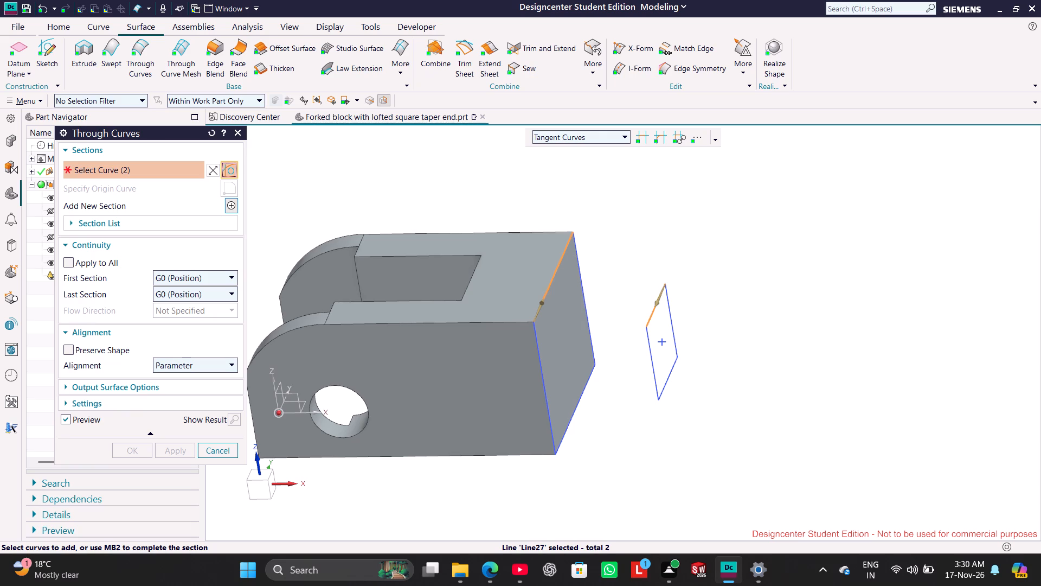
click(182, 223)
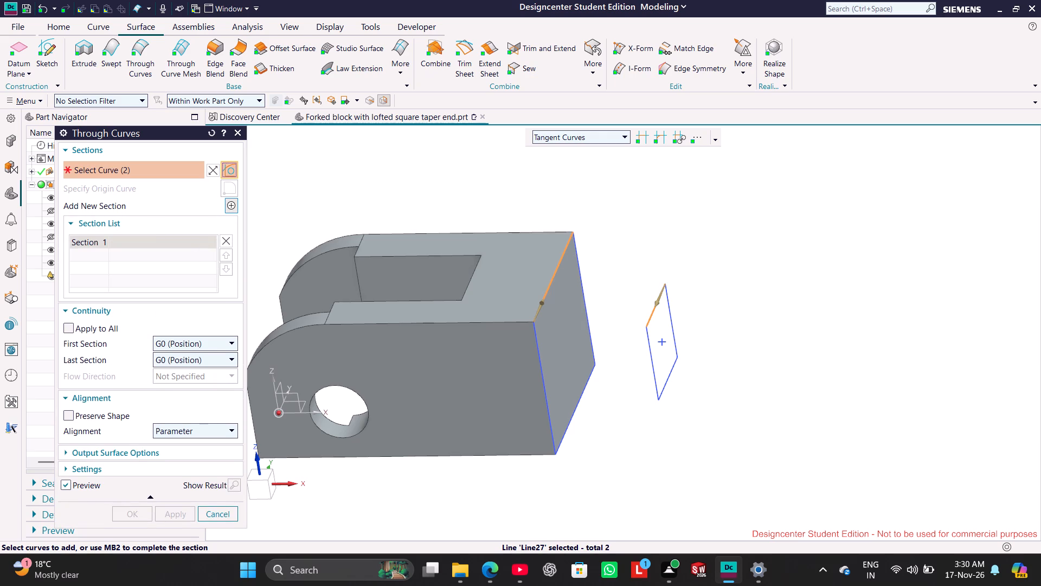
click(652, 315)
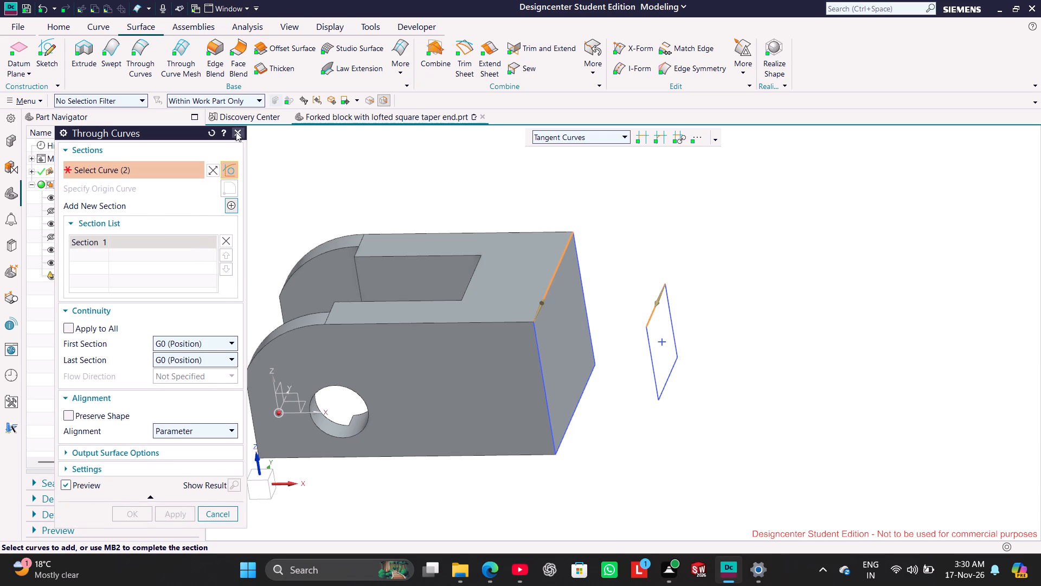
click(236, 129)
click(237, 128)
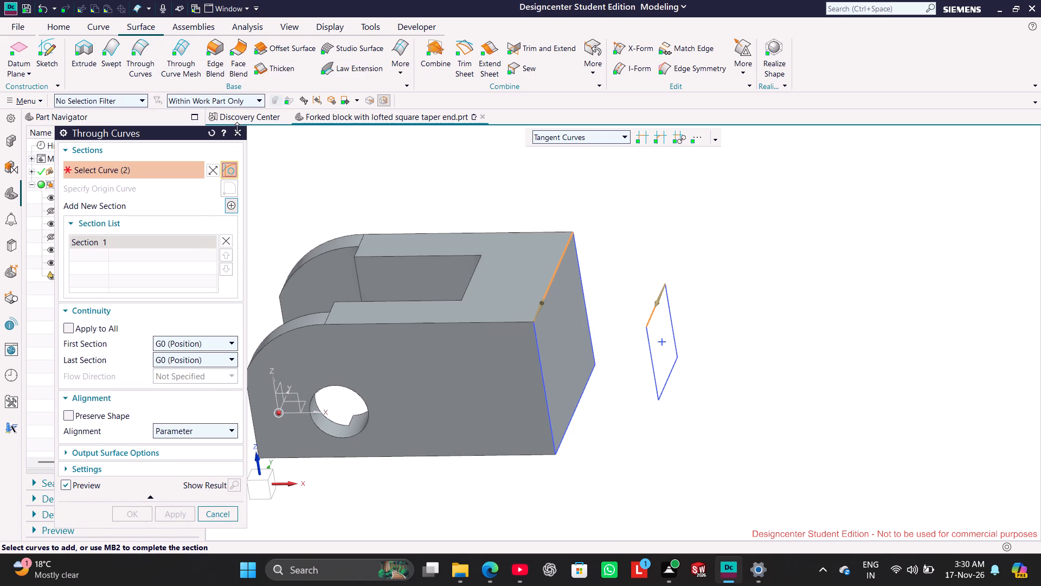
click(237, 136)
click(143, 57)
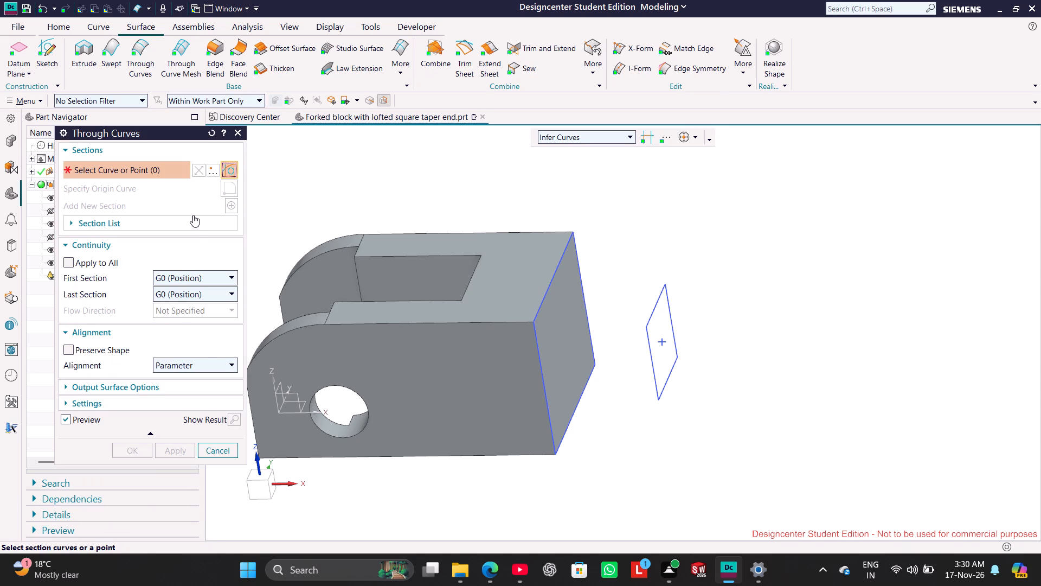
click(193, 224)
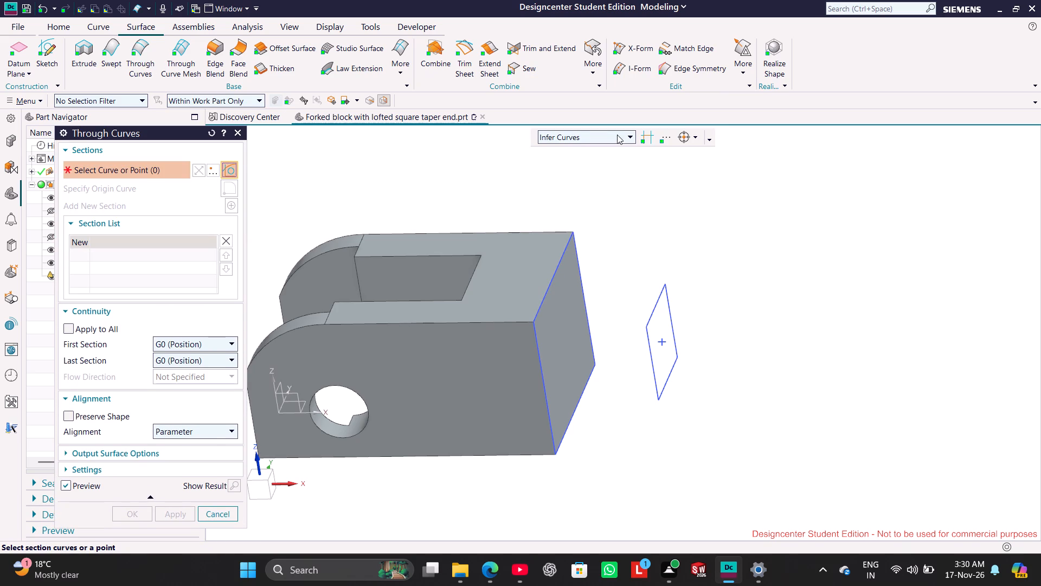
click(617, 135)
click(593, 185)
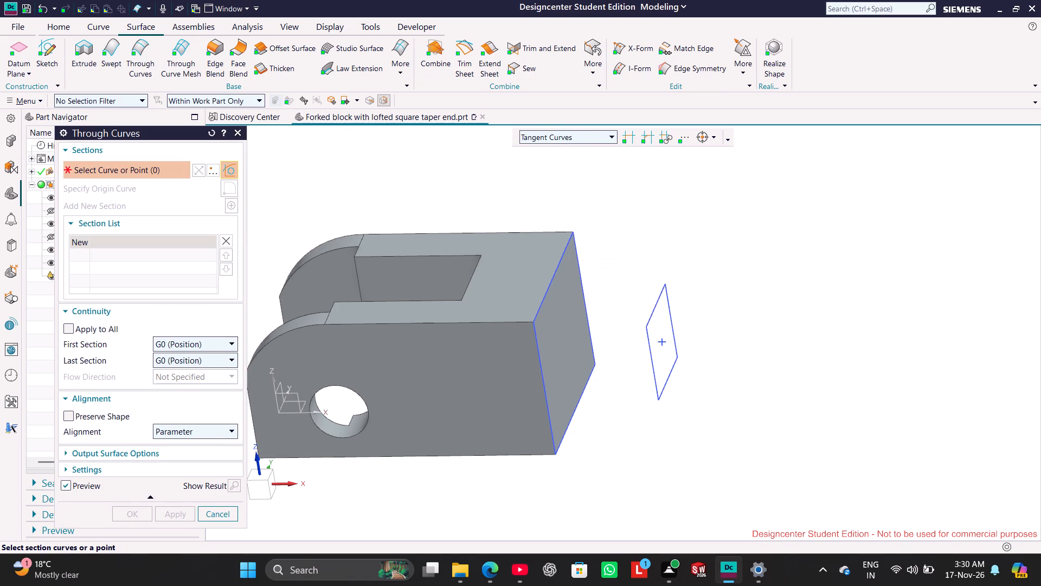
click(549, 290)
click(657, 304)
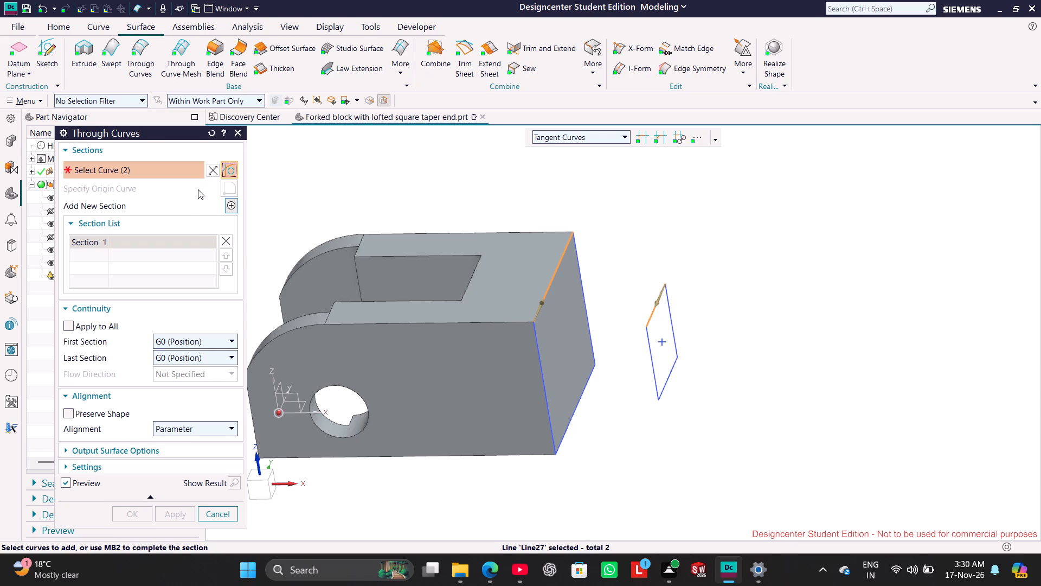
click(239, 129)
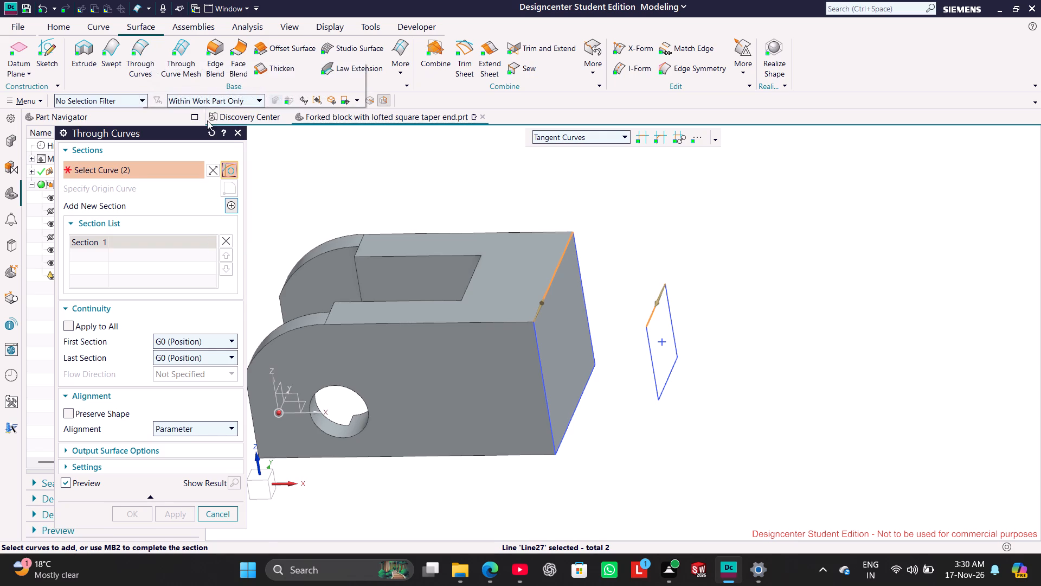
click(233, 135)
Start Through Curves with Tangent Curves, using the end face's top edge as Section 1 and the small square's top edge, direction reversed, as Section 2.
click(149, 56)
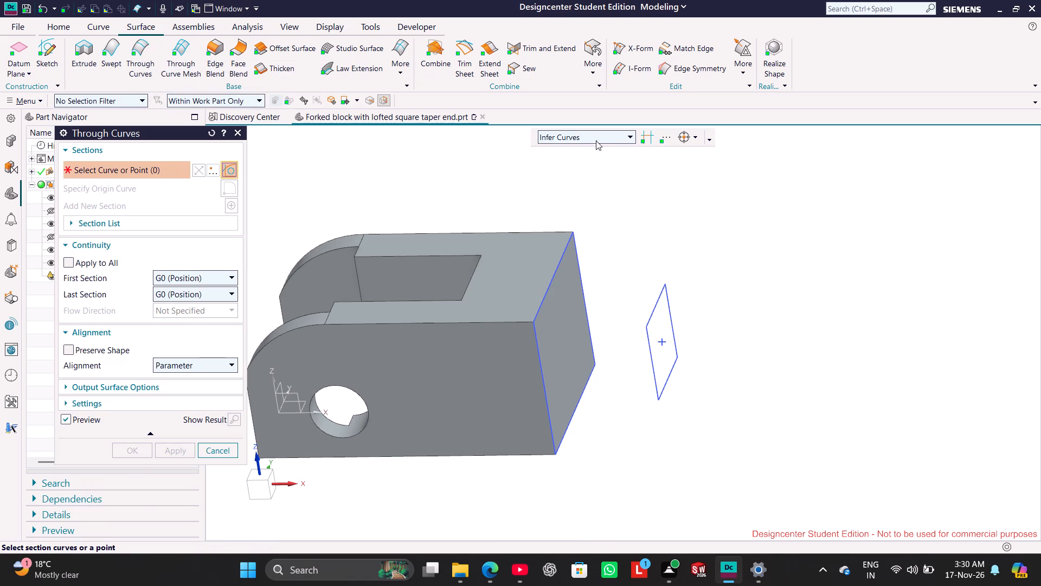
click(599, 139)
click(590, 178)
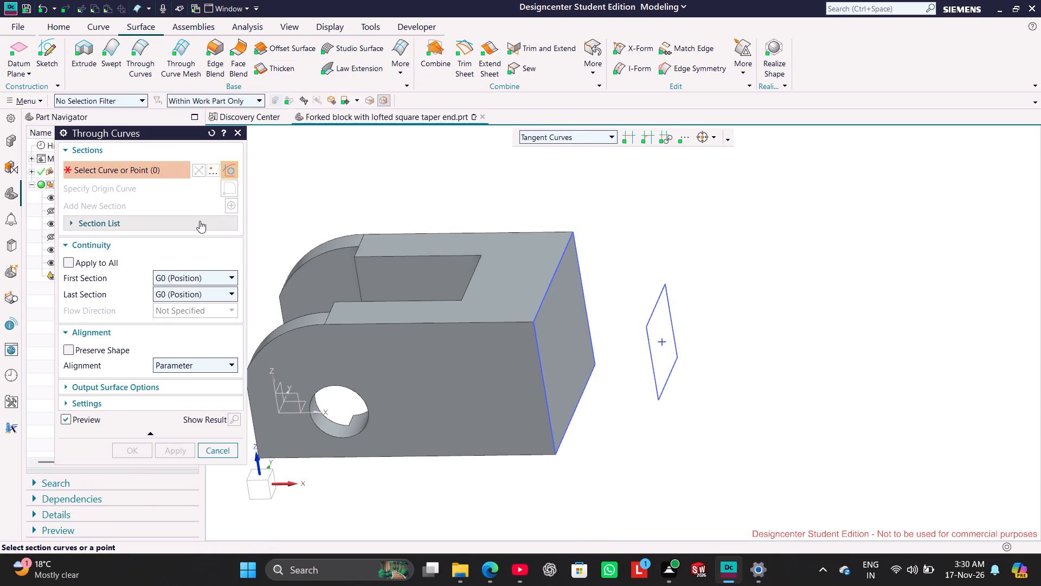
click(197, 221)
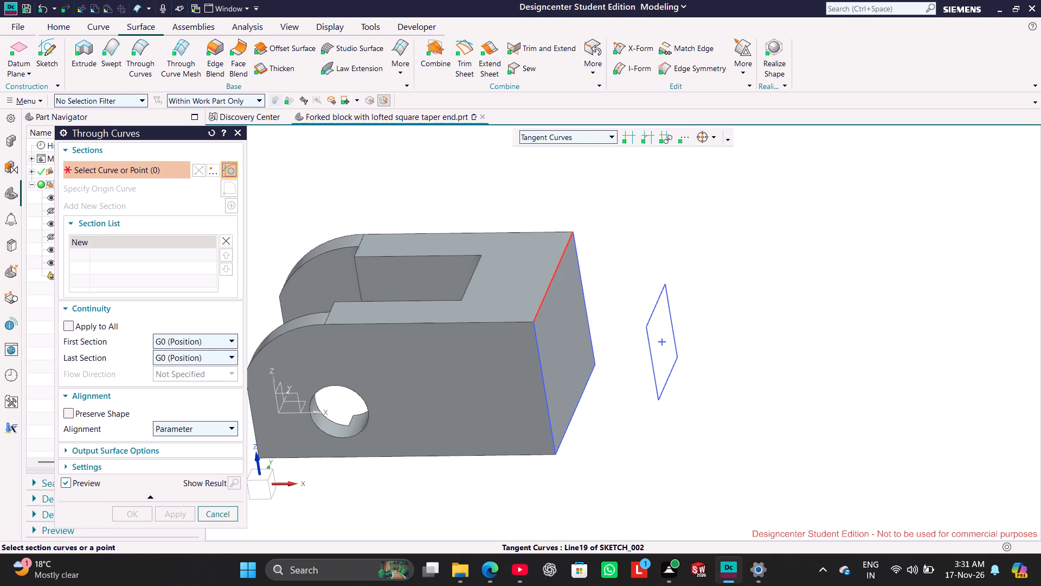
click(546, 288)
click(228, 210)
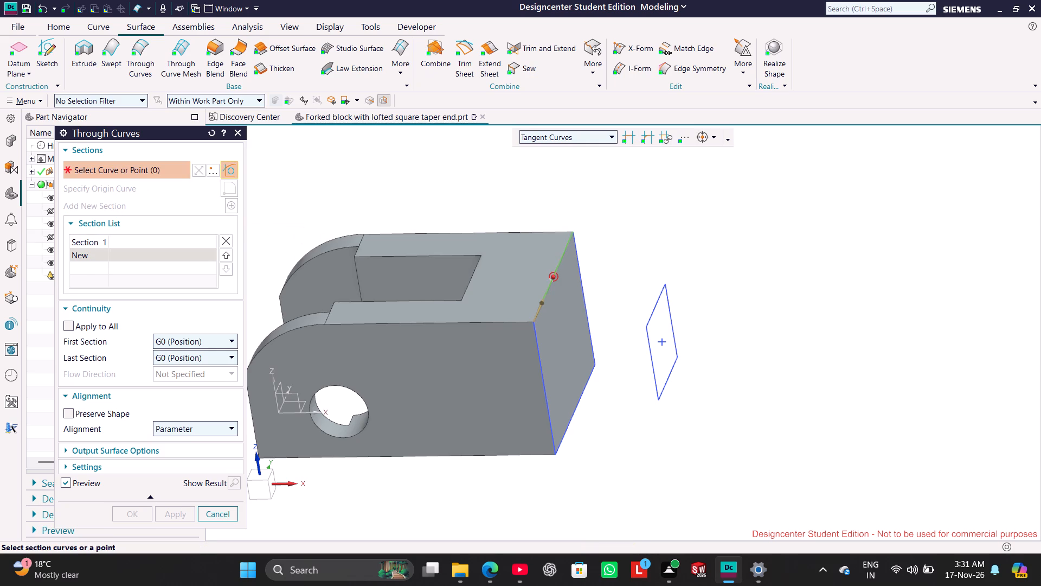
click(659, 307)
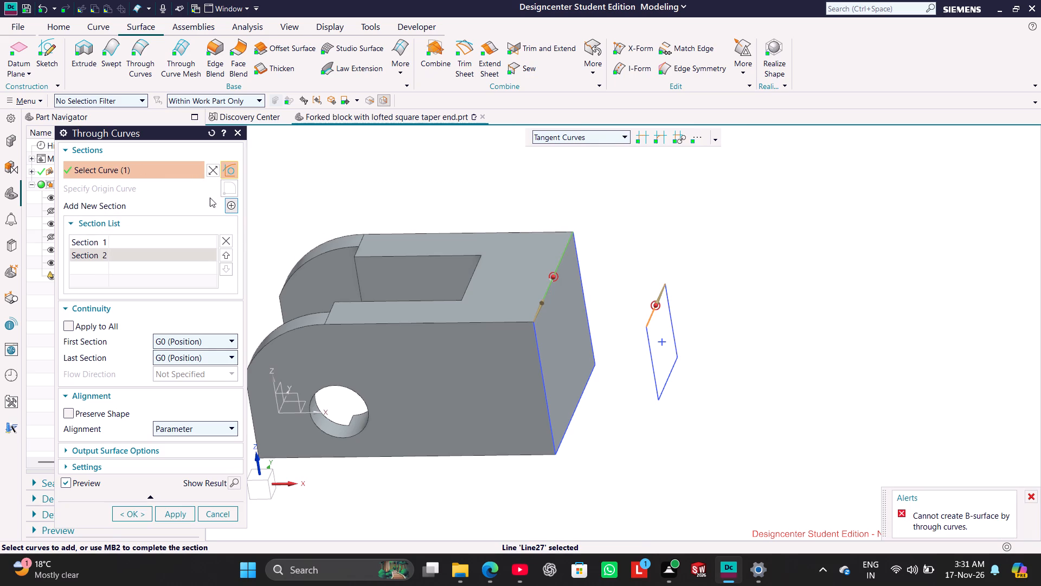
click(209, 175)
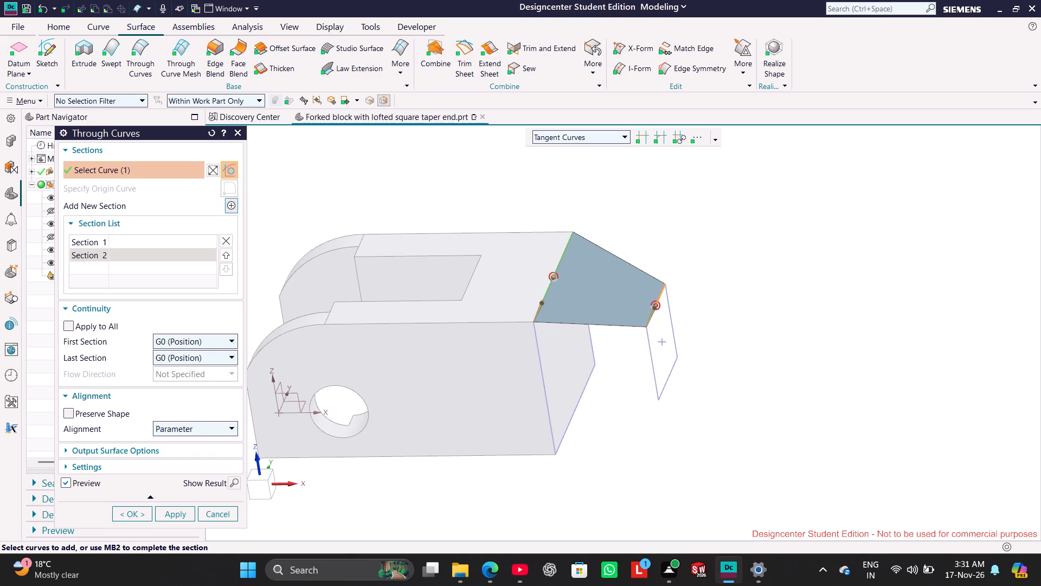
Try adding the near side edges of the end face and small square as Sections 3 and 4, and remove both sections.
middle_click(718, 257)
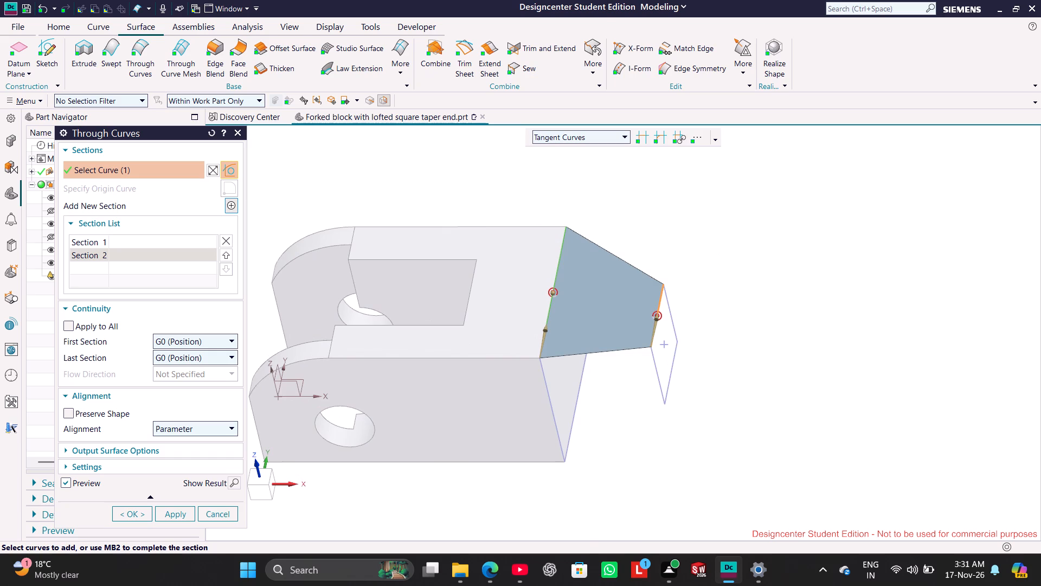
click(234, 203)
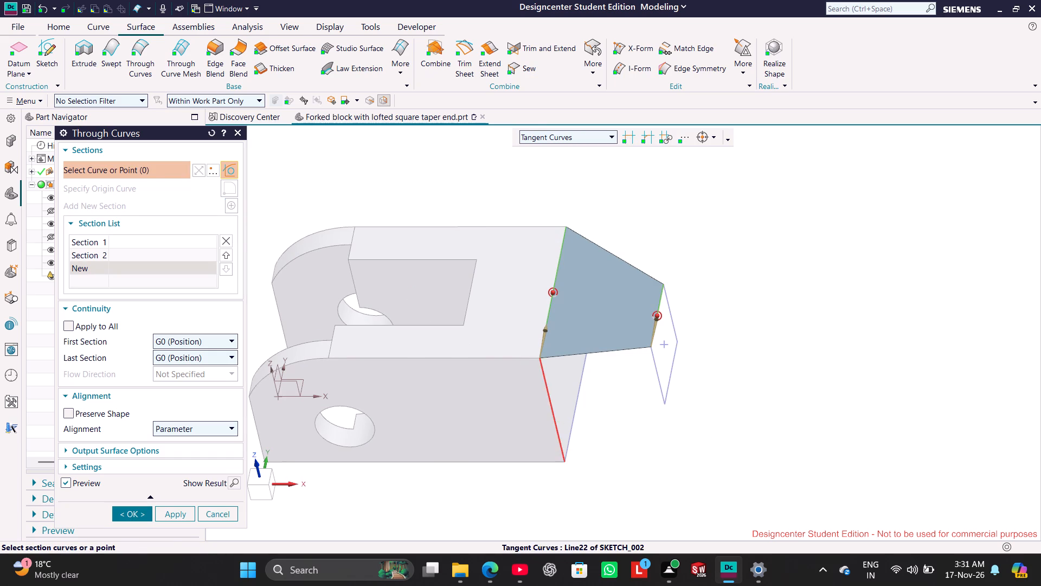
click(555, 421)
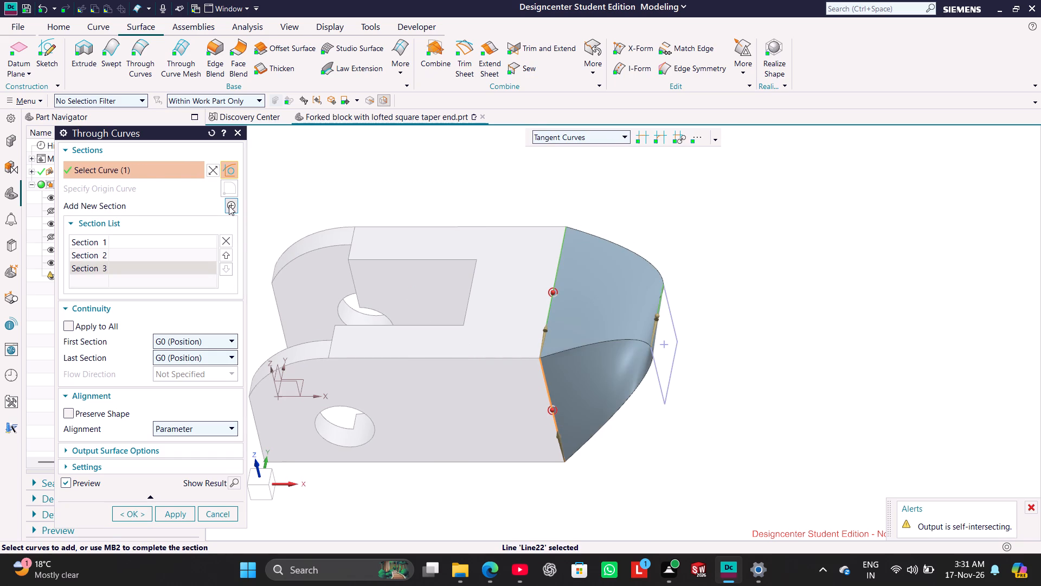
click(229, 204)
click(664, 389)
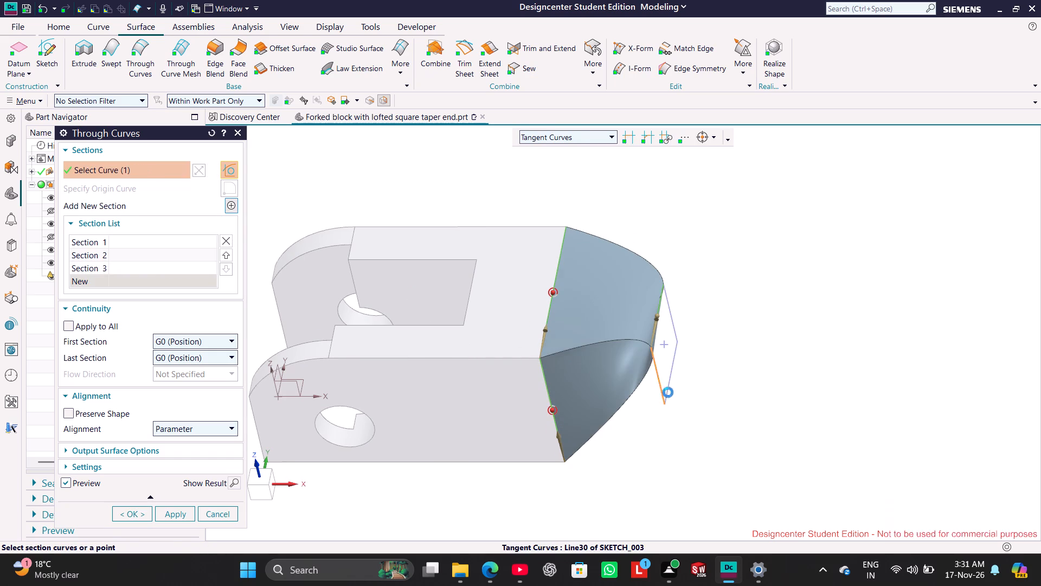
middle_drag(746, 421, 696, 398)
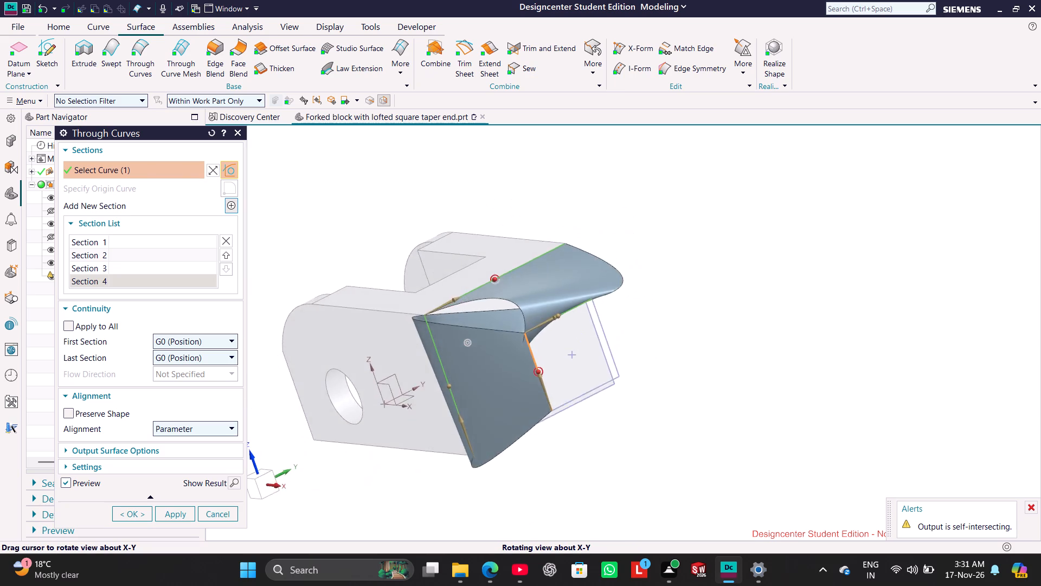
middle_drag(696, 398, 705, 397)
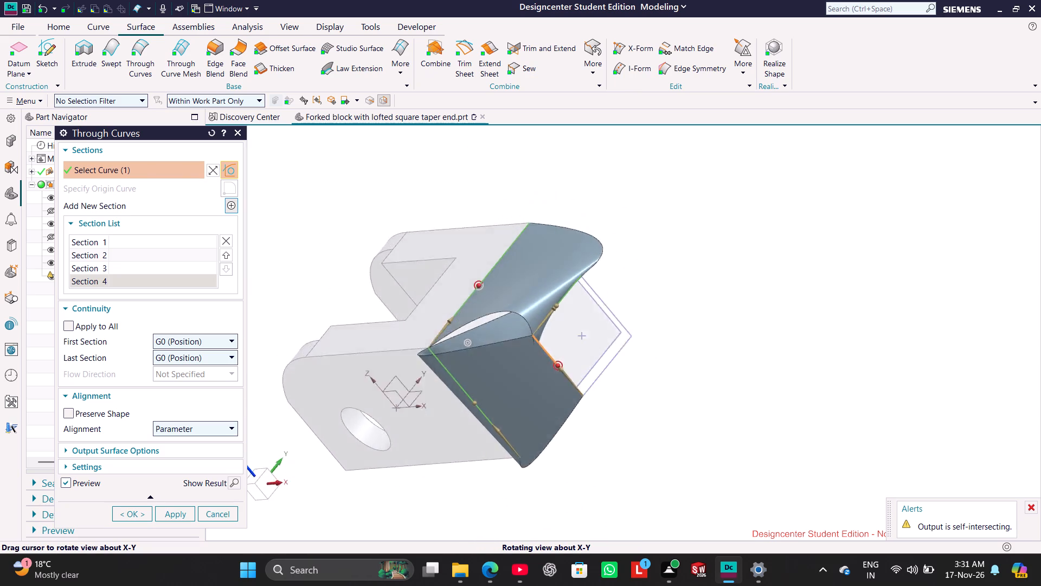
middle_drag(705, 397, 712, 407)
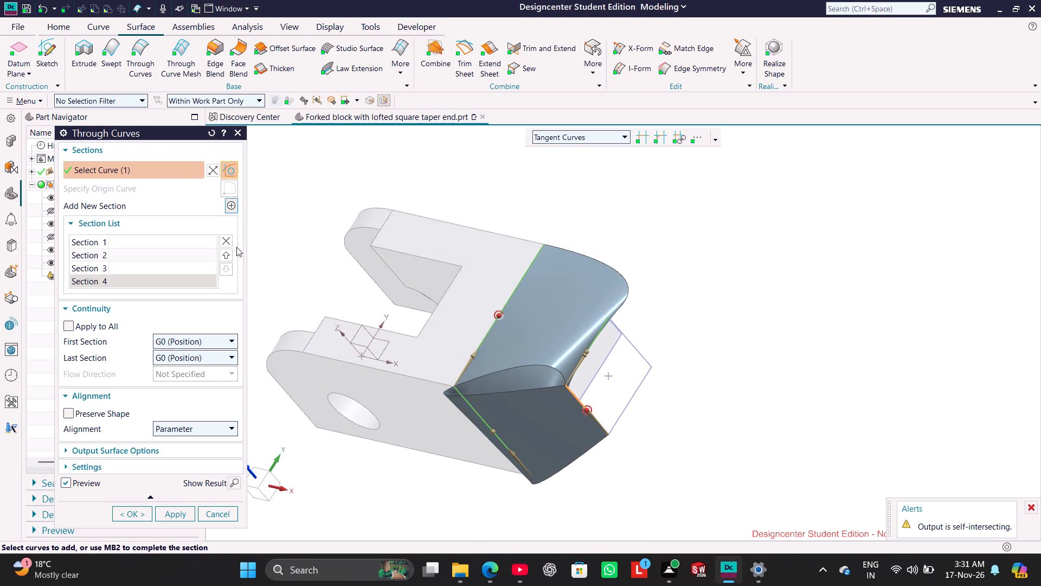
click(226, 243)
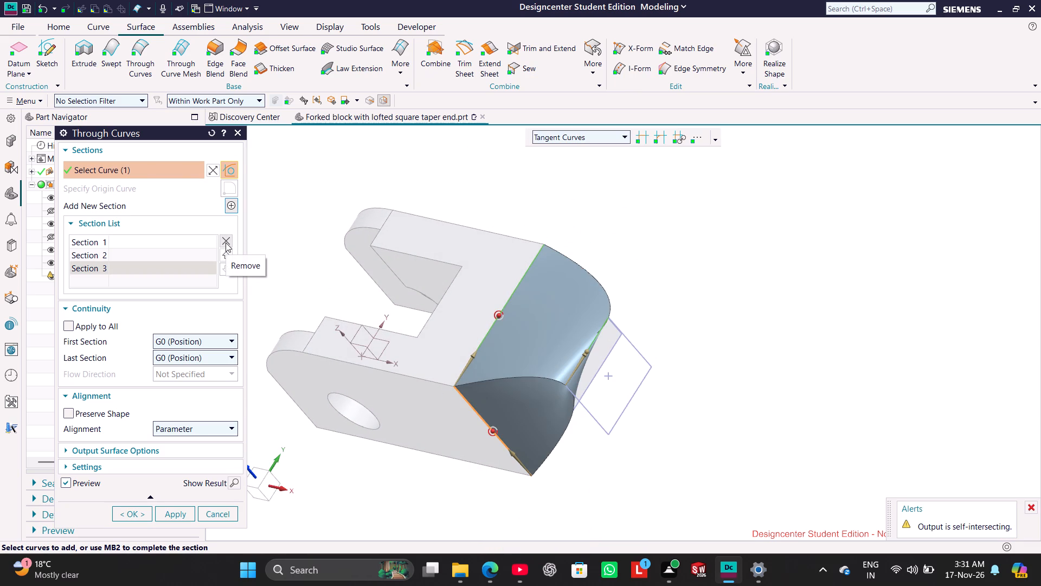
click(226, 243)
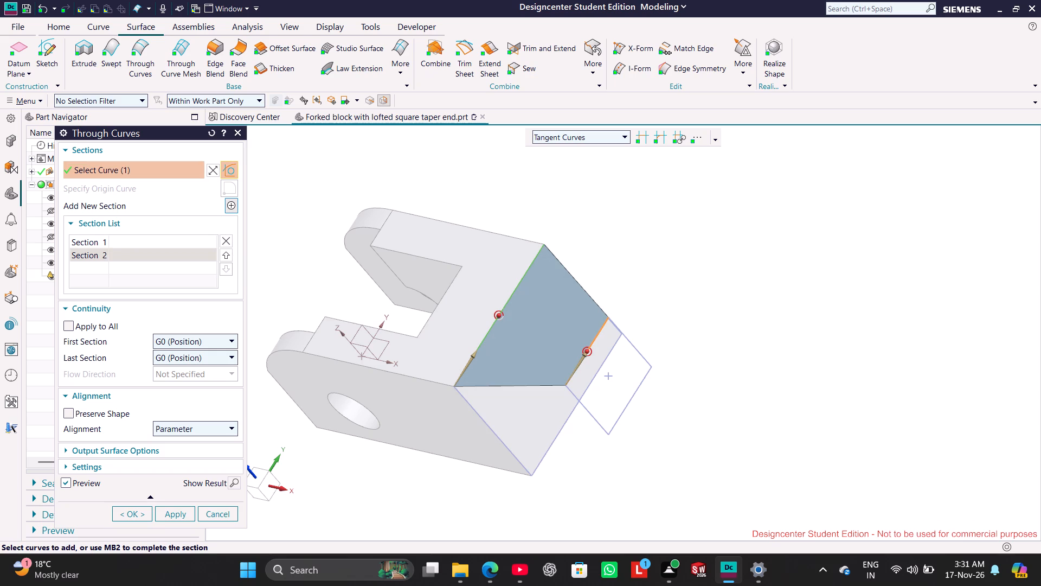
Set the curve rule to Infer Curves and apply the two-section loft as the taper's top surface.
click(620, 139)
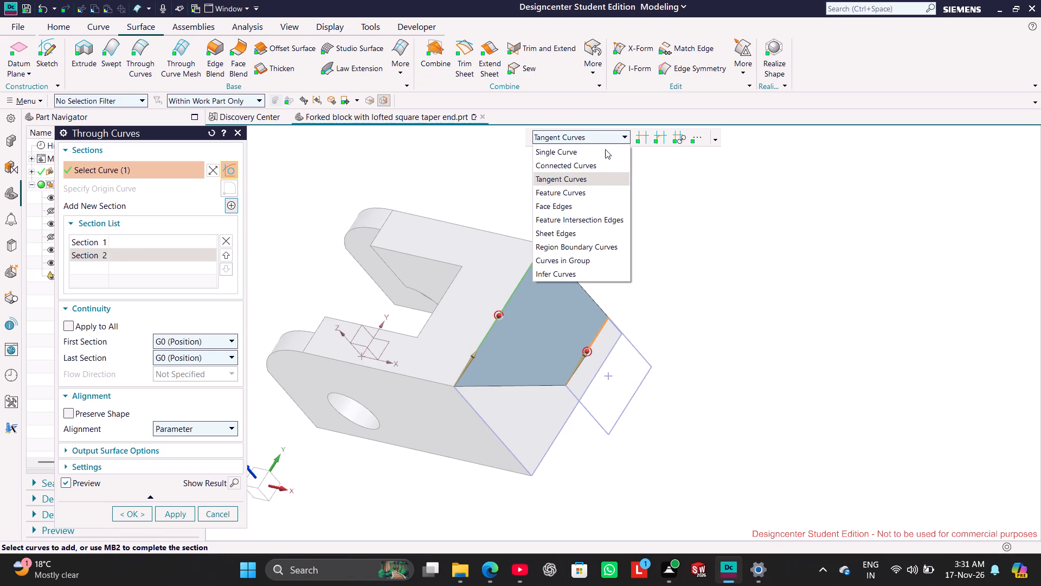
click(605, 149)
click(609, 132)
click(597, 270)
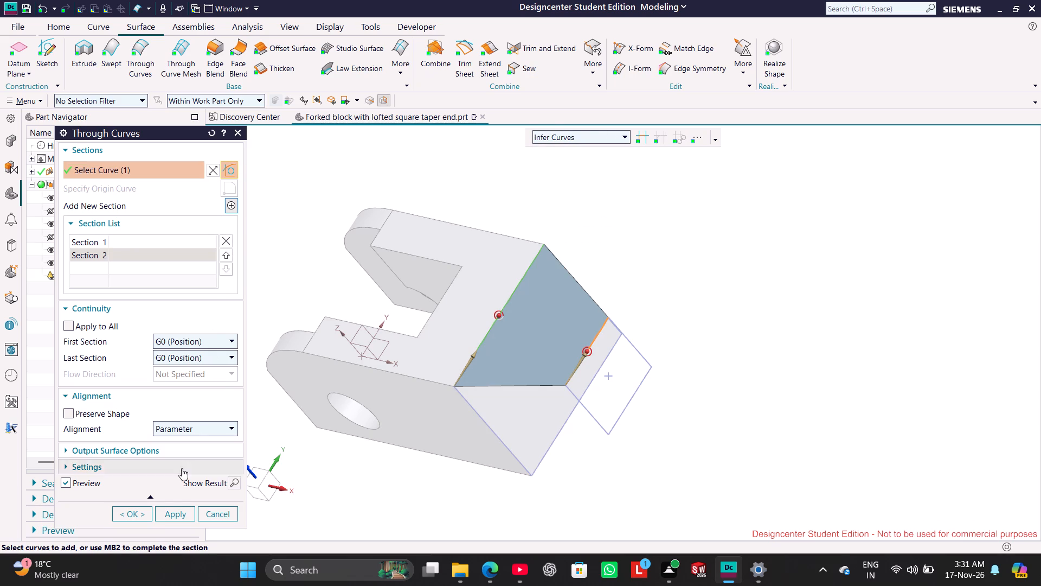
click(172, 510)
Create the taper's near-side surface with Tangent Curves, from the end face's near side edge to the small square's, reversing the second section.
middle_drag(763, 288, 755, 206)
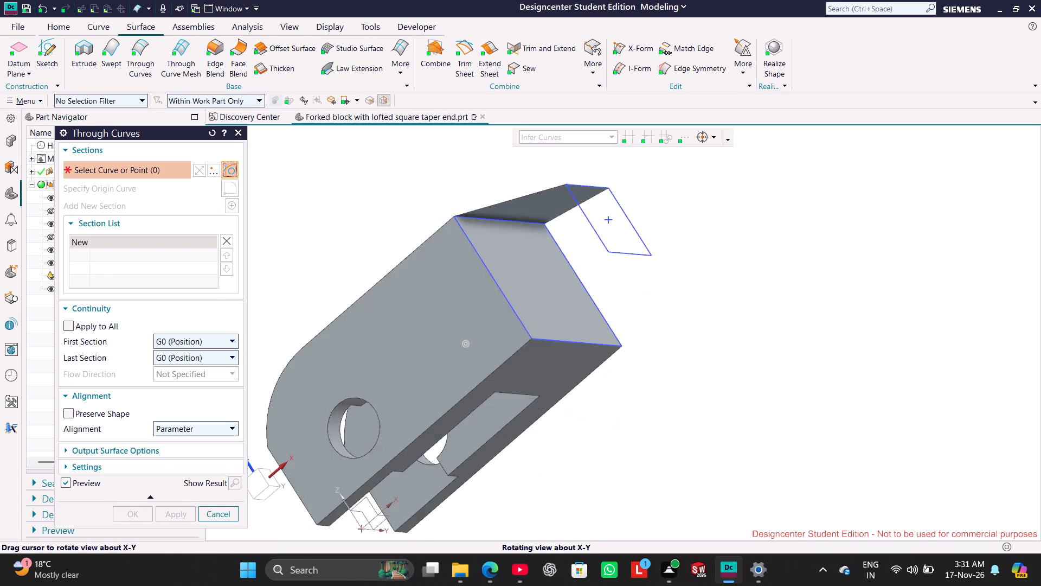
middle_drag(755, 206, 756, 245)
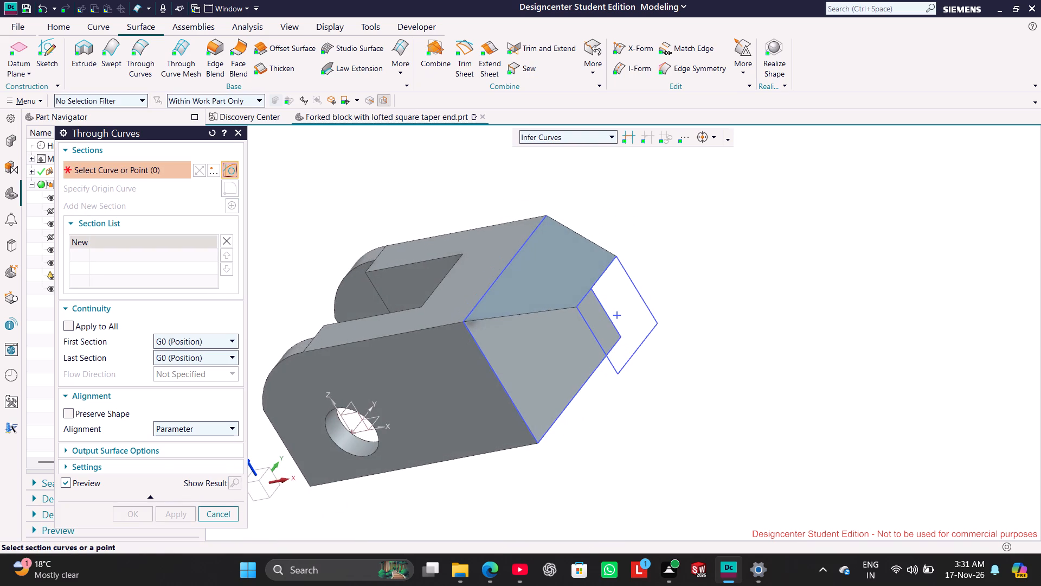
click(580, 136)
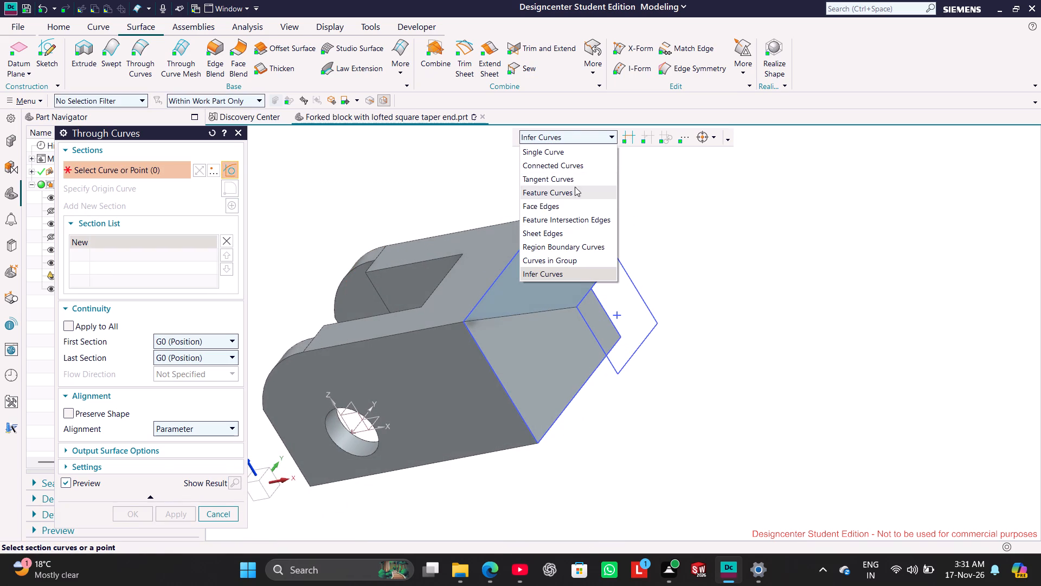
click(575, 181)
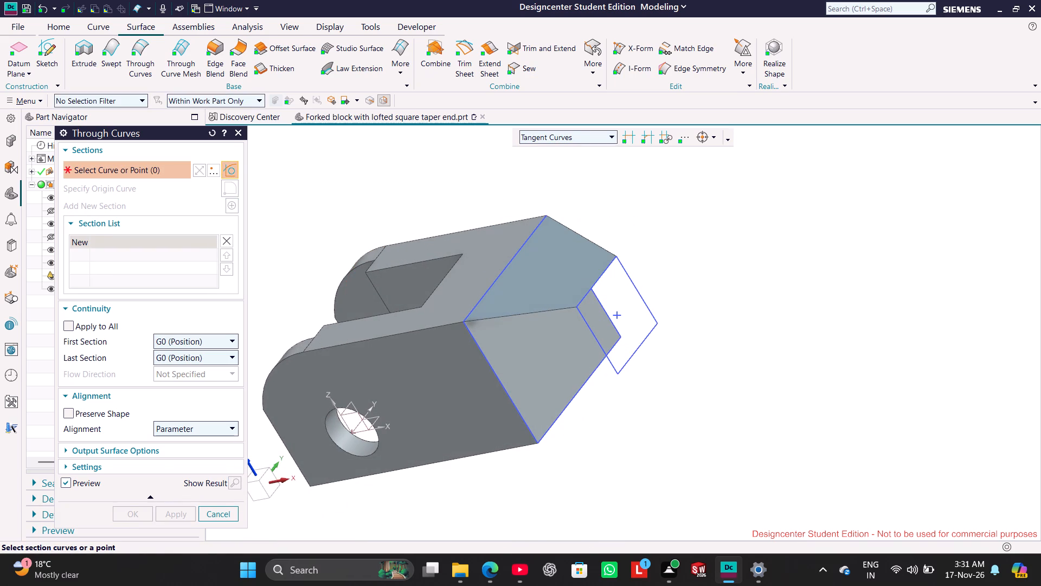
click(496, 375)
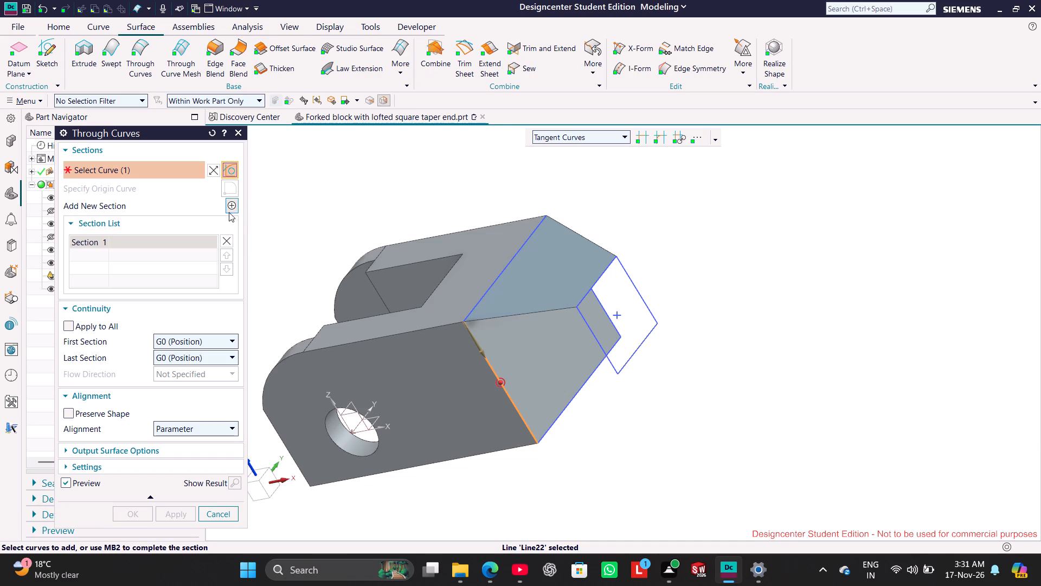
click(229, 208)
click(601, 351)
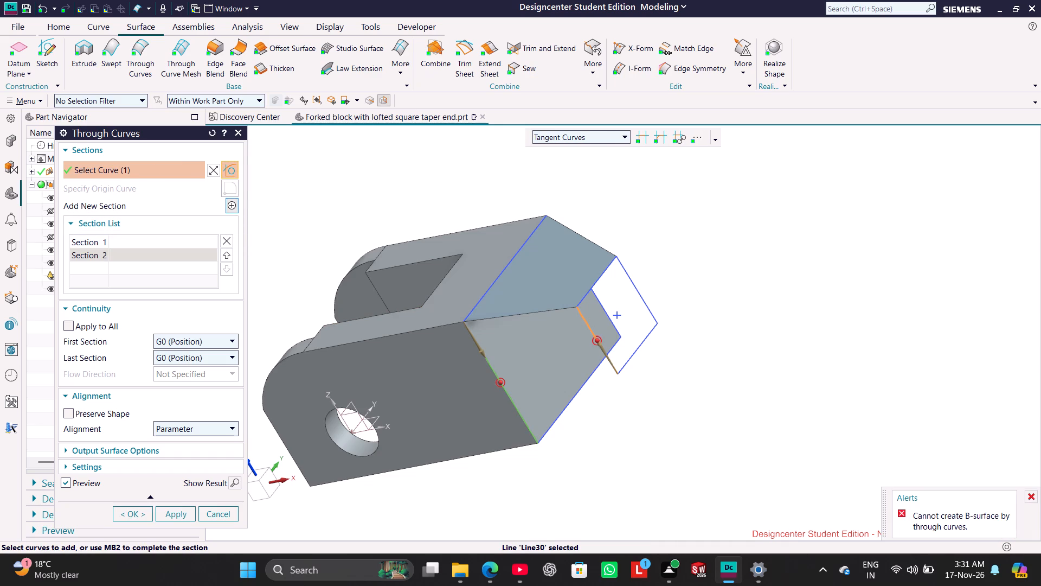
click(212, 170)
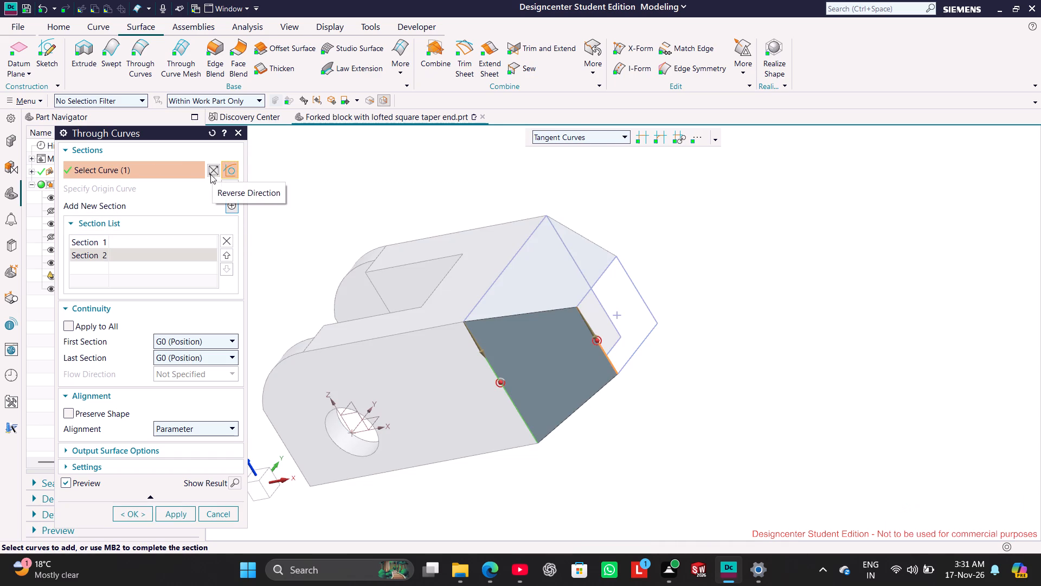
click(183, 515)
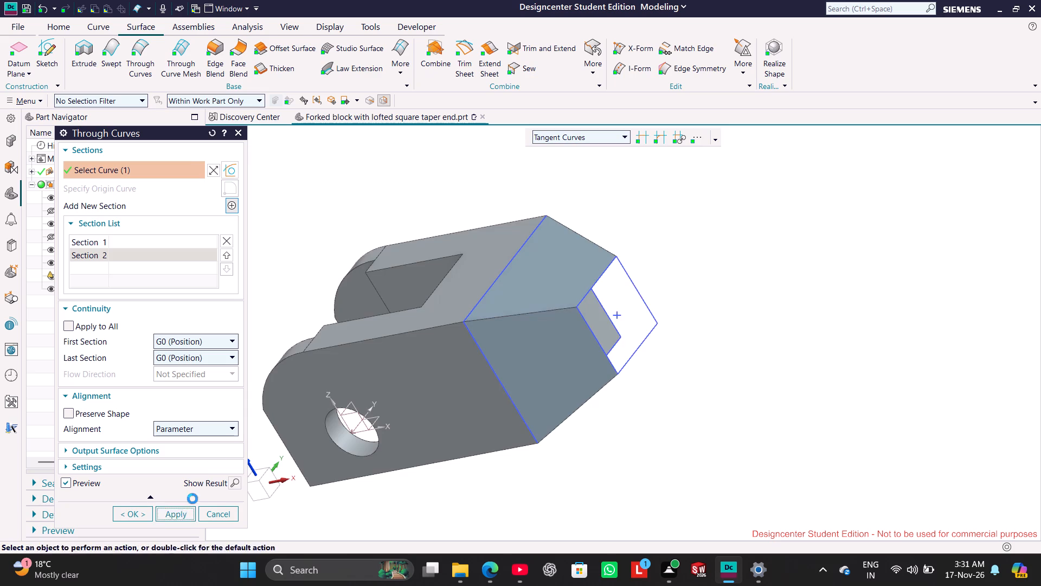
Create the taper's bottom surface through the end face's bottom edge as Section 1 and the small square's bottom edge as Section 2.
middle_drag(759, 237, 724, 200)
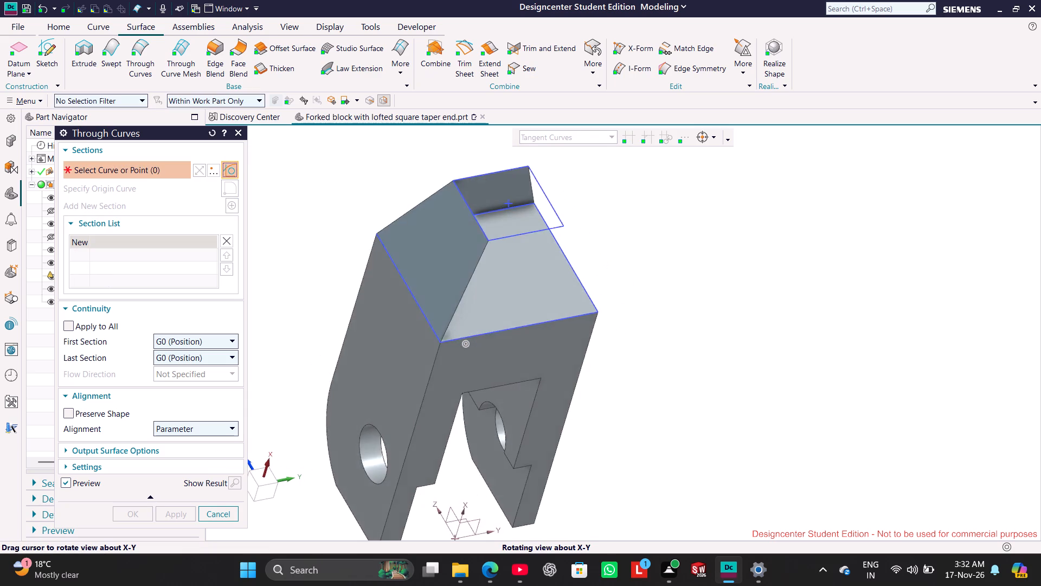
middle_drag(724, 200, 629, 203)
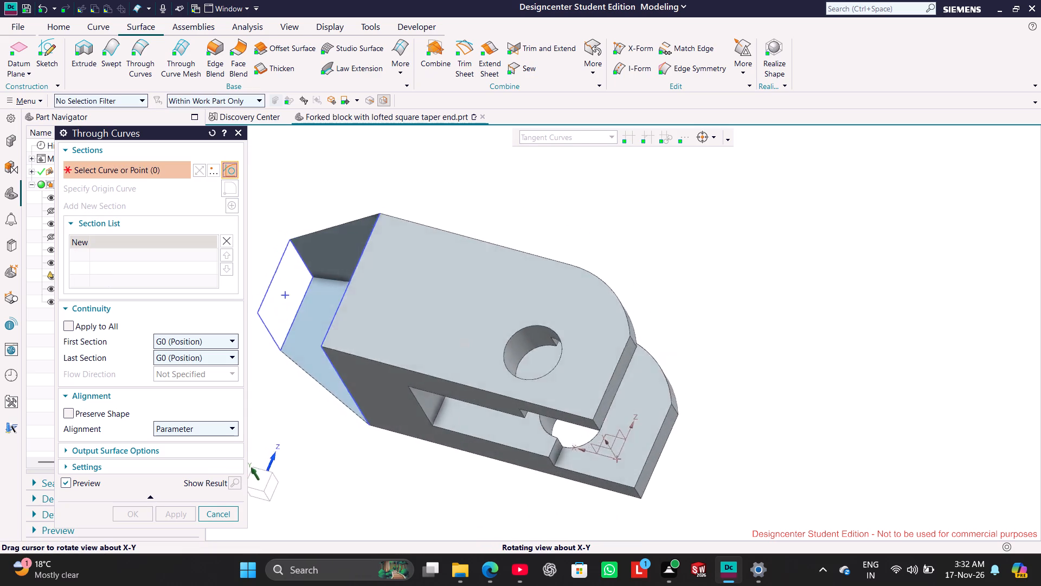
middle_drag(629, 203, 757, 241)
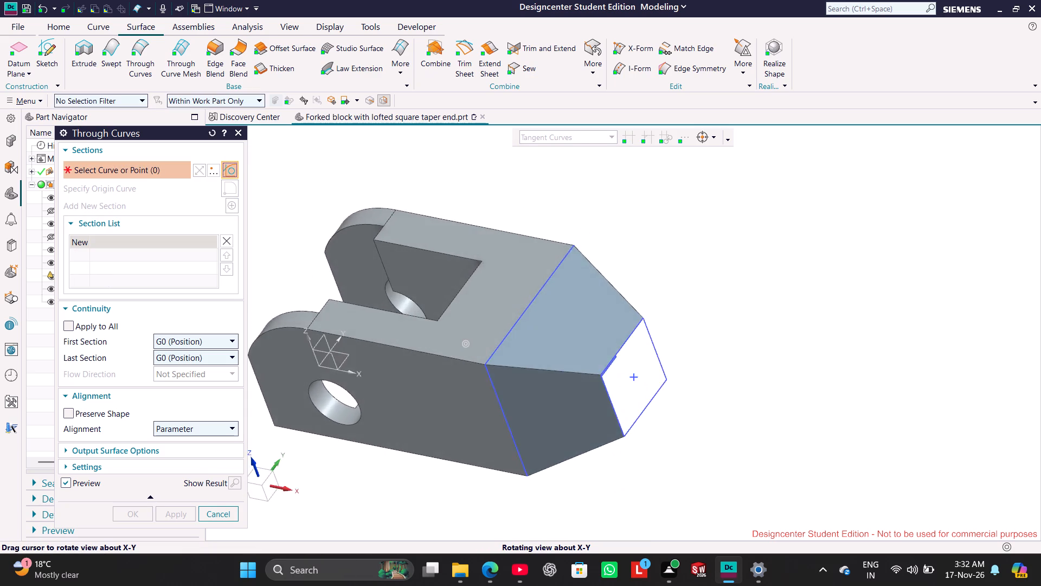
middle_drag(757, 241, 744, 215)
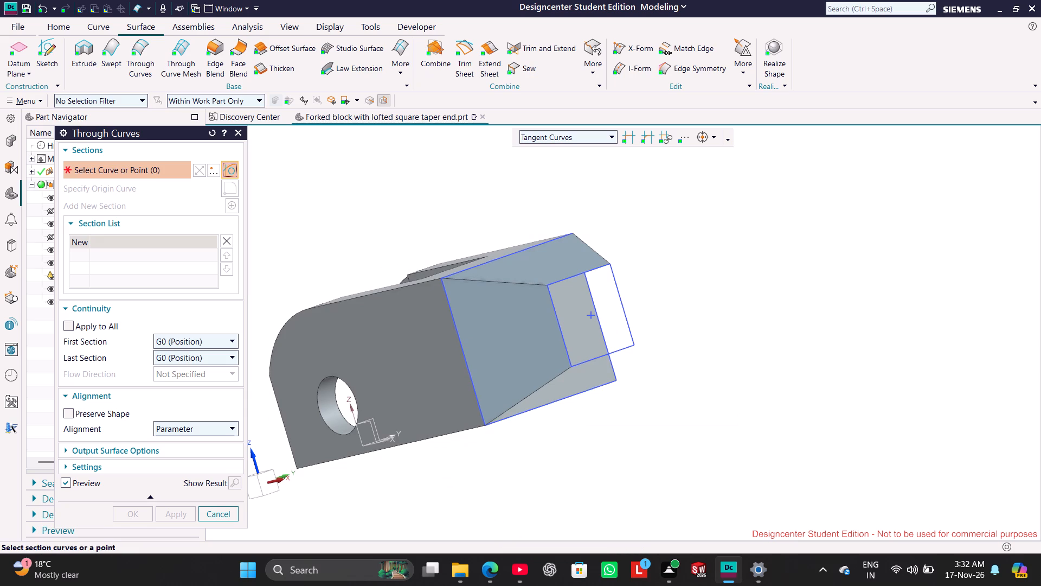
click(540, 411)
click(234, 206)
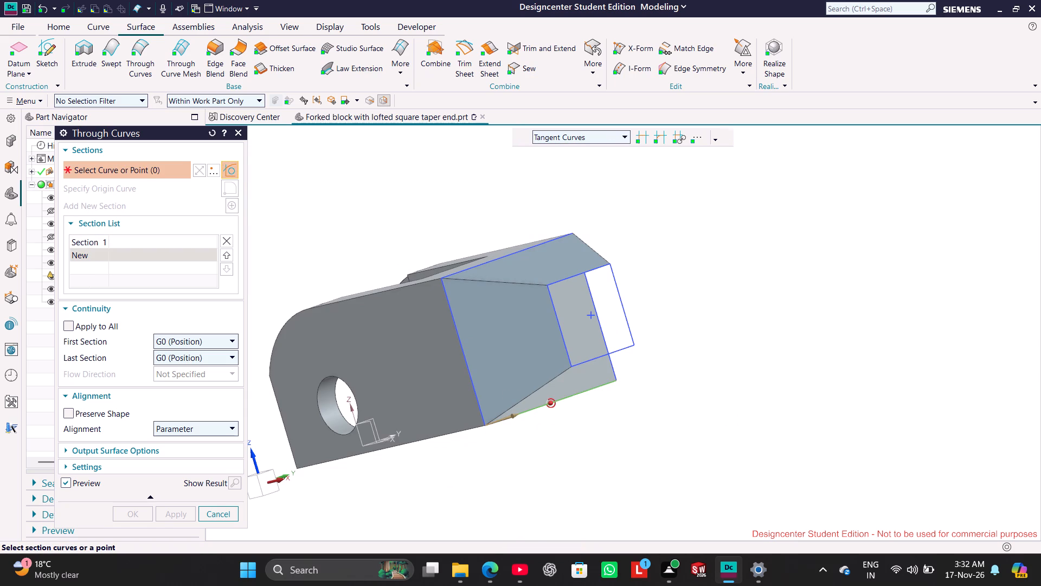
click(594, 361)
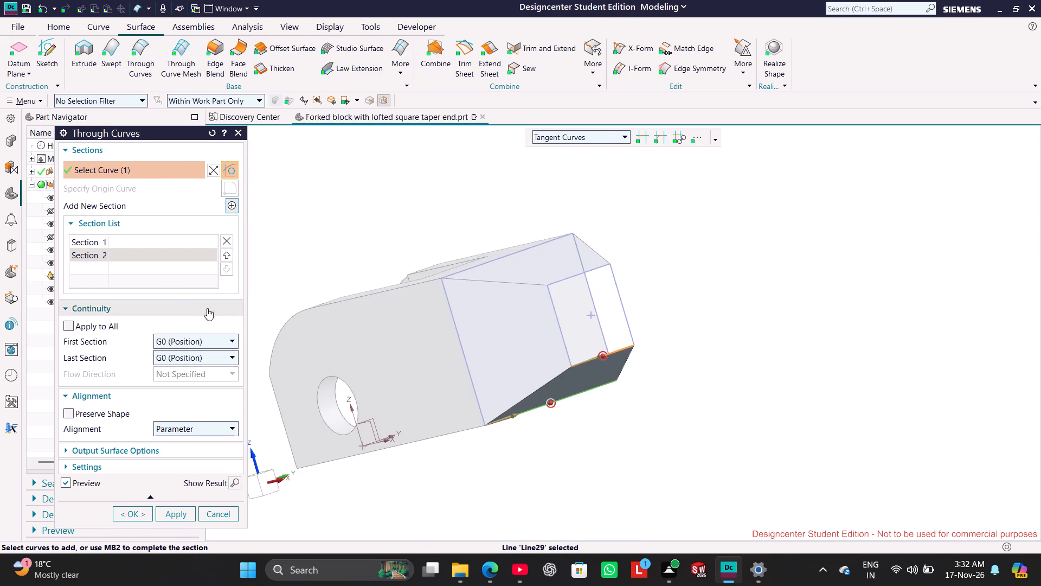
click(177, 515)
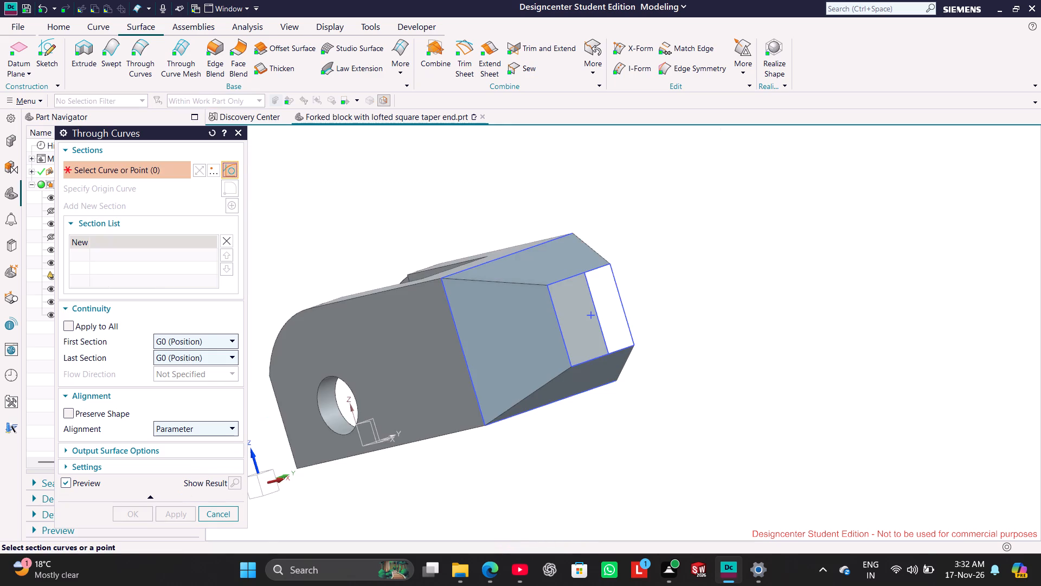
Create the taper's far-side surface from the end face's far side edge to the small square's far side edge, reversing the second section.
middle_drag(674, 307, 579, 329)
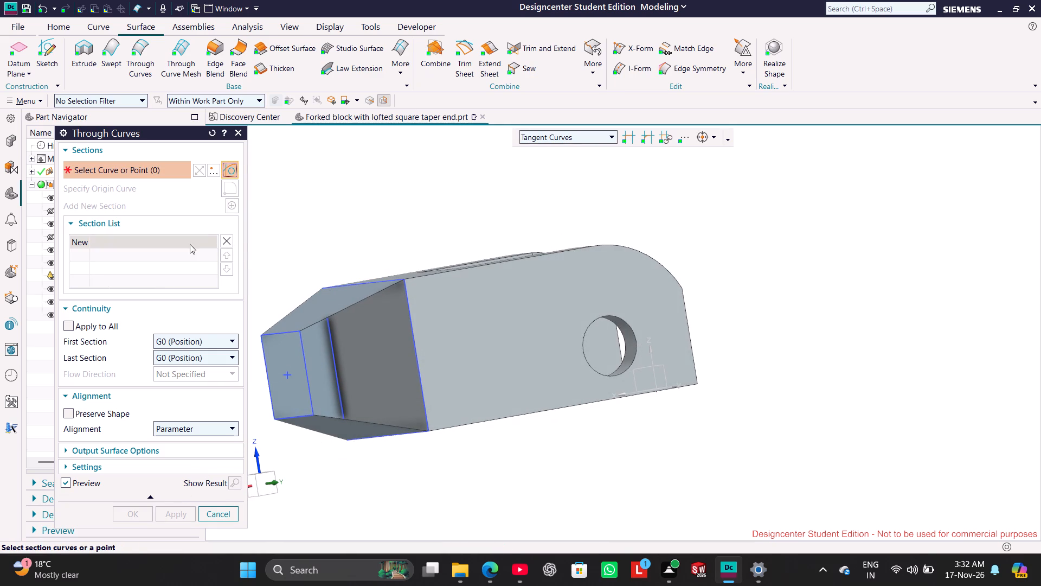
click(413, 360)
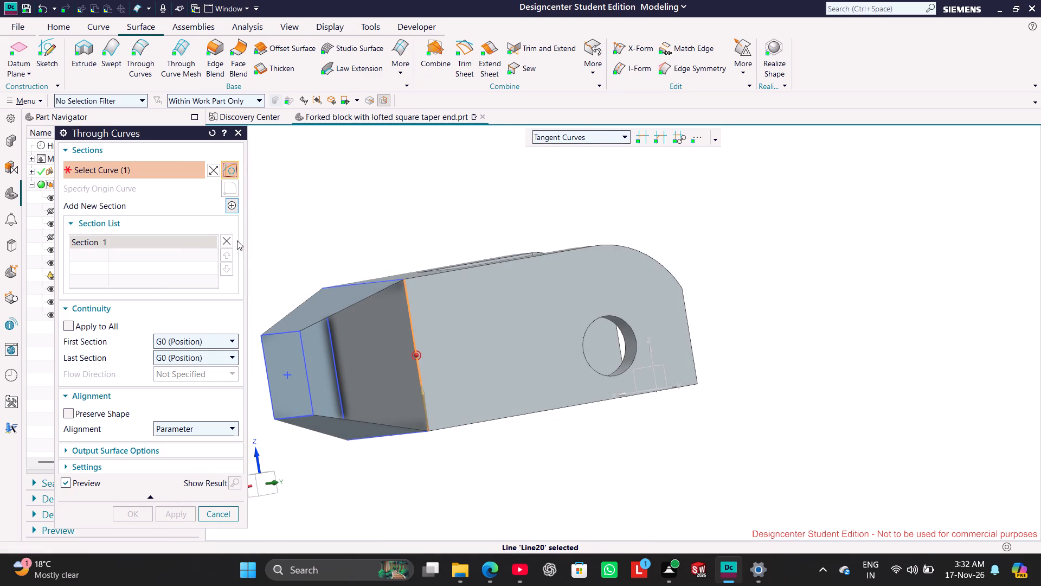
click(231, 202)
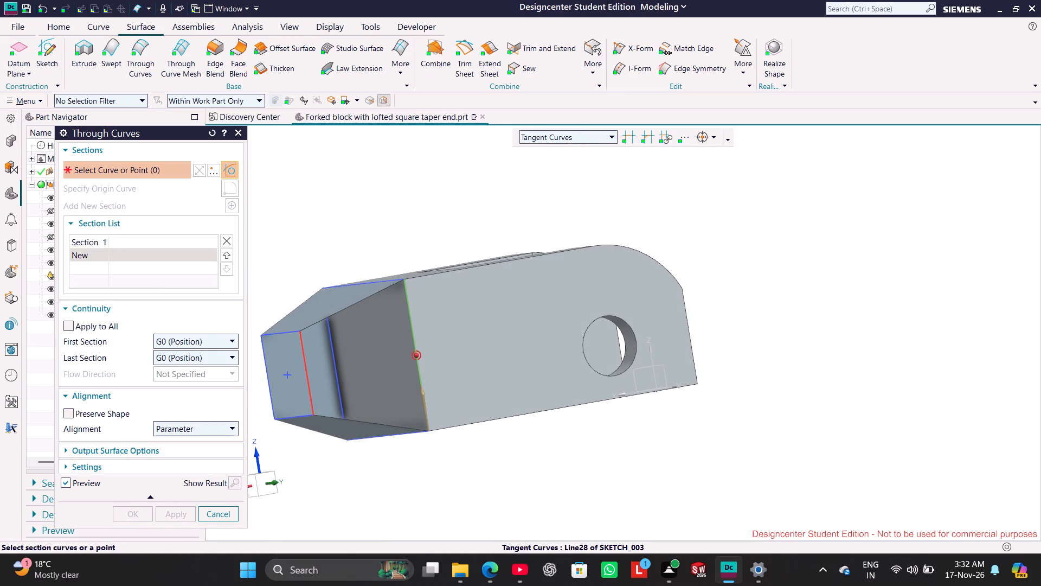
click(301, 362)
click(210, 170)
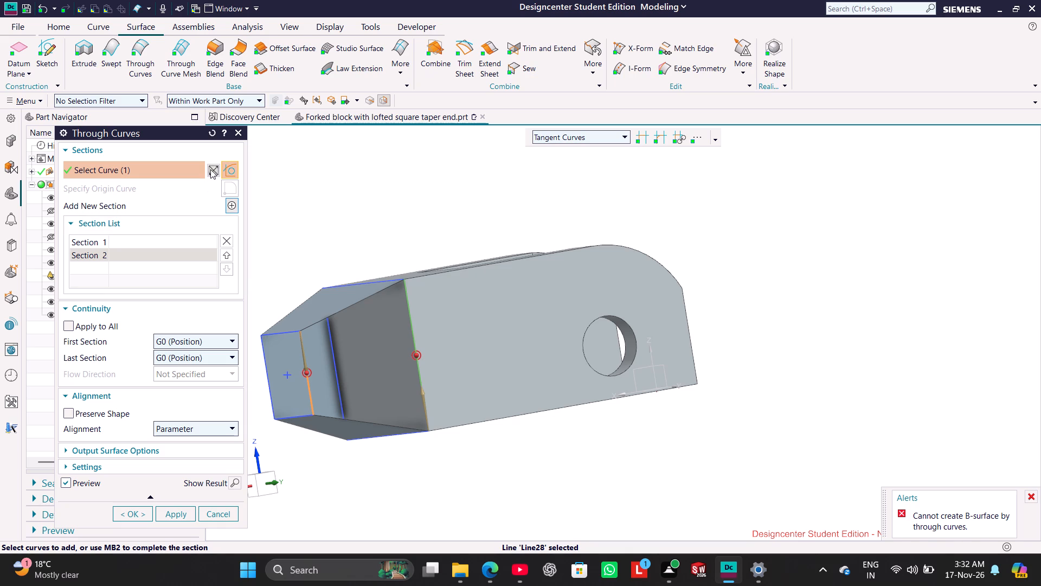
middle_drag(320, 199, 390, 189)
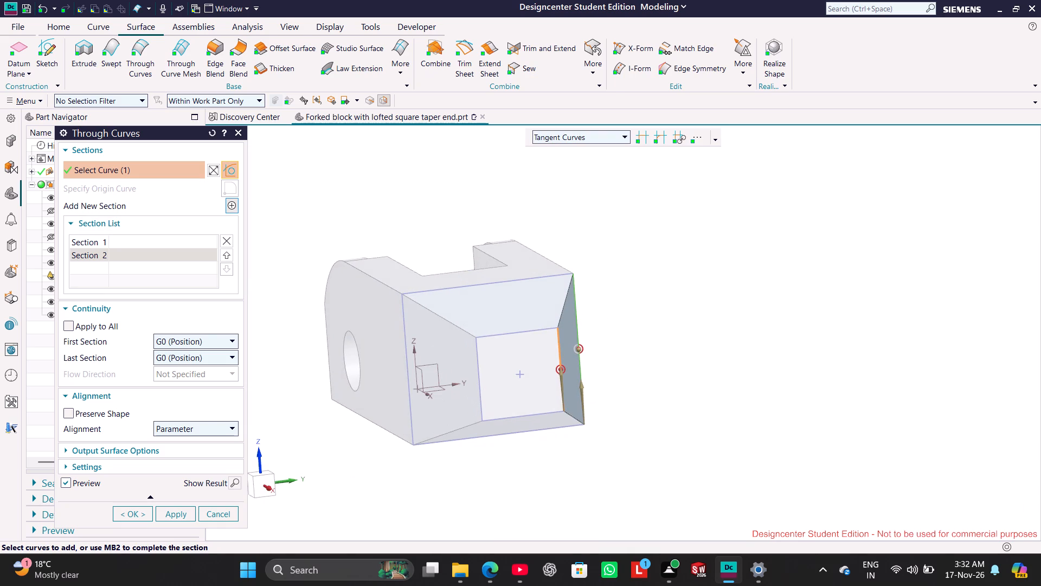
click(184, 512)
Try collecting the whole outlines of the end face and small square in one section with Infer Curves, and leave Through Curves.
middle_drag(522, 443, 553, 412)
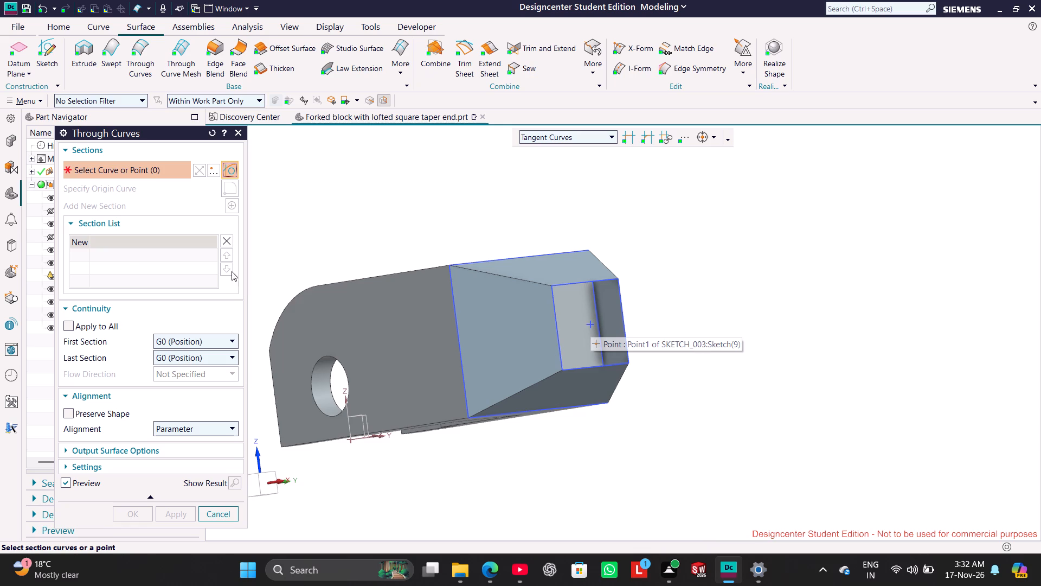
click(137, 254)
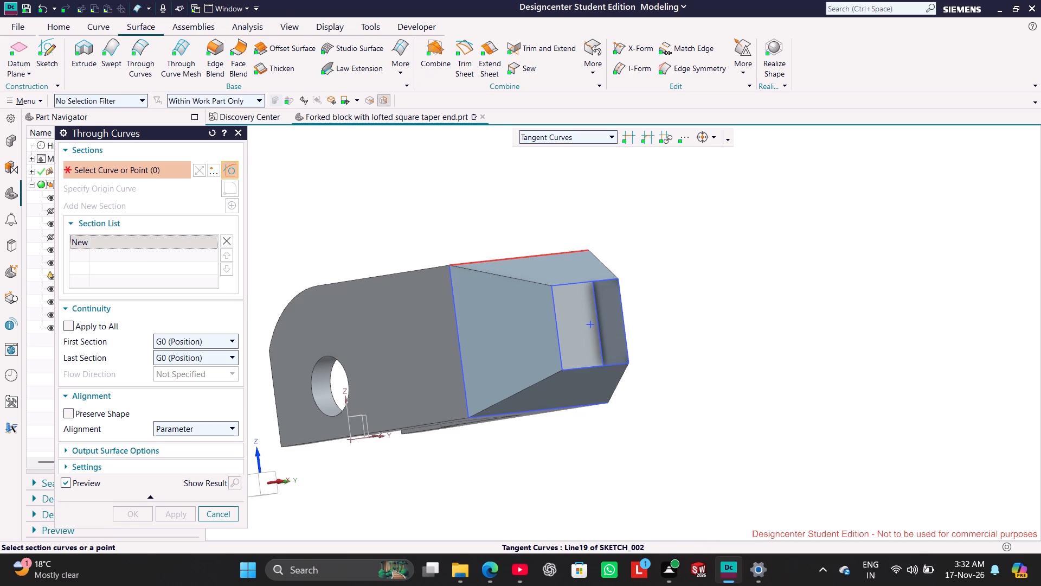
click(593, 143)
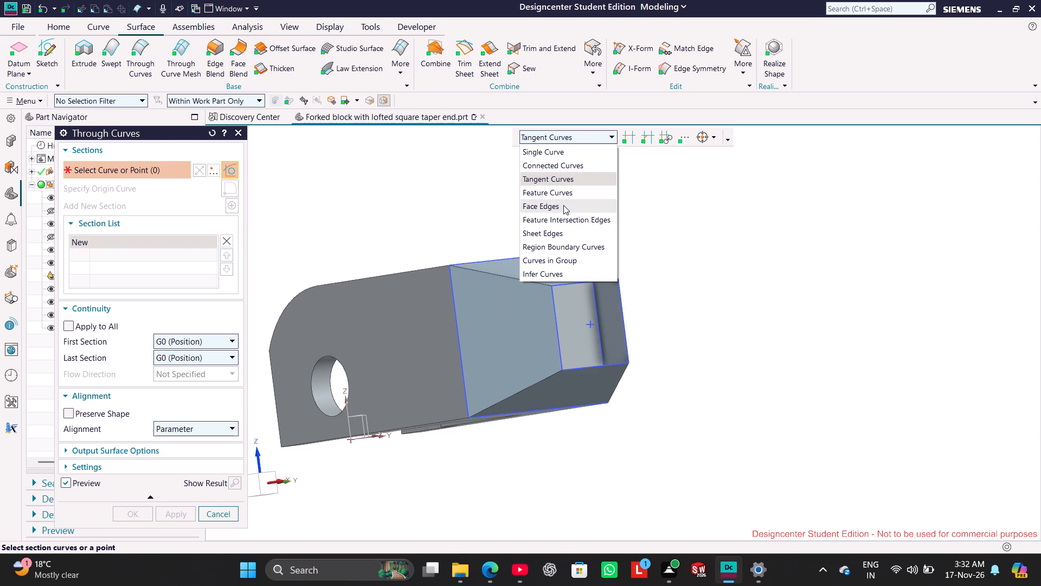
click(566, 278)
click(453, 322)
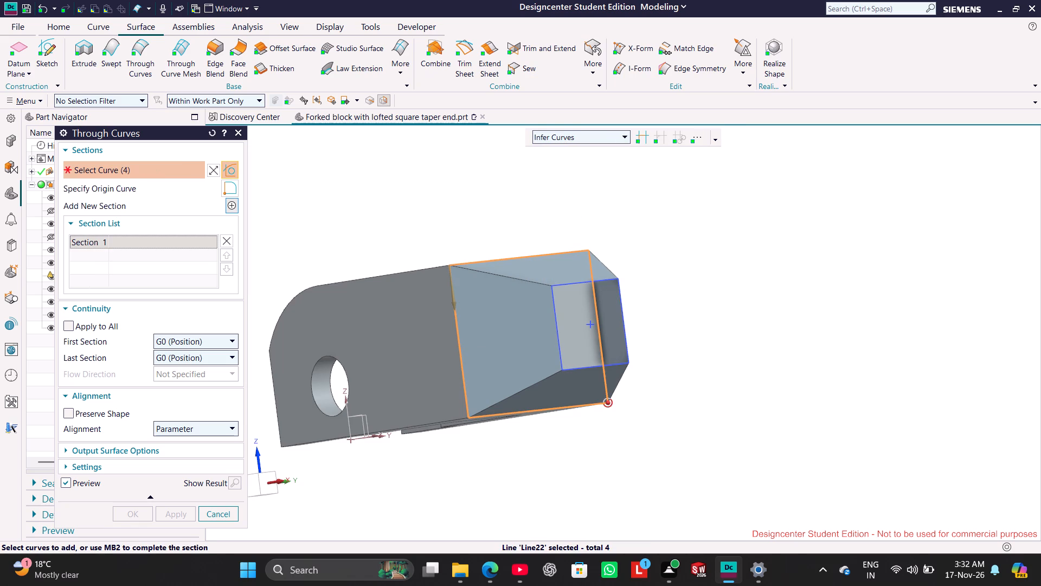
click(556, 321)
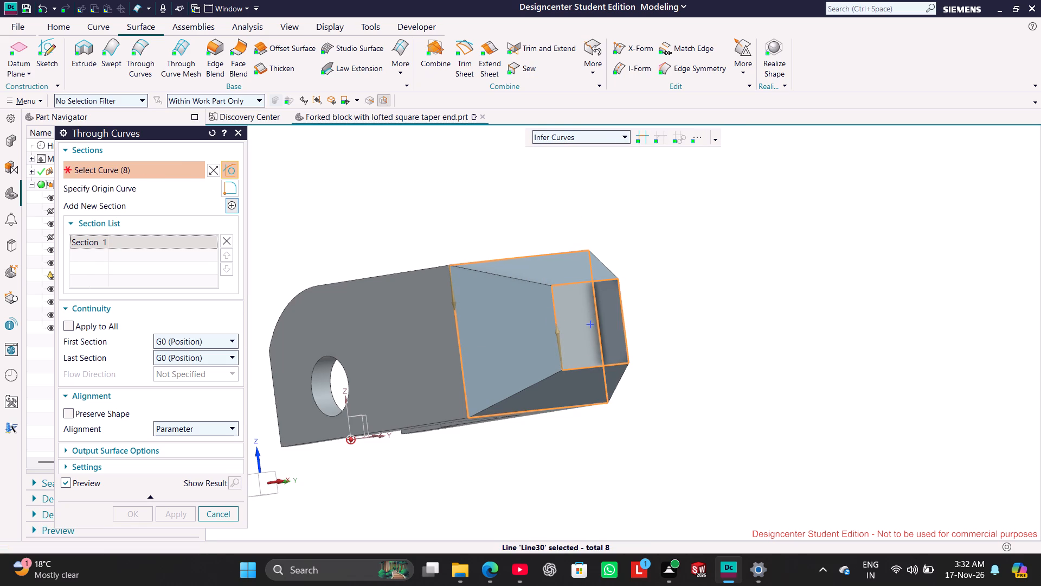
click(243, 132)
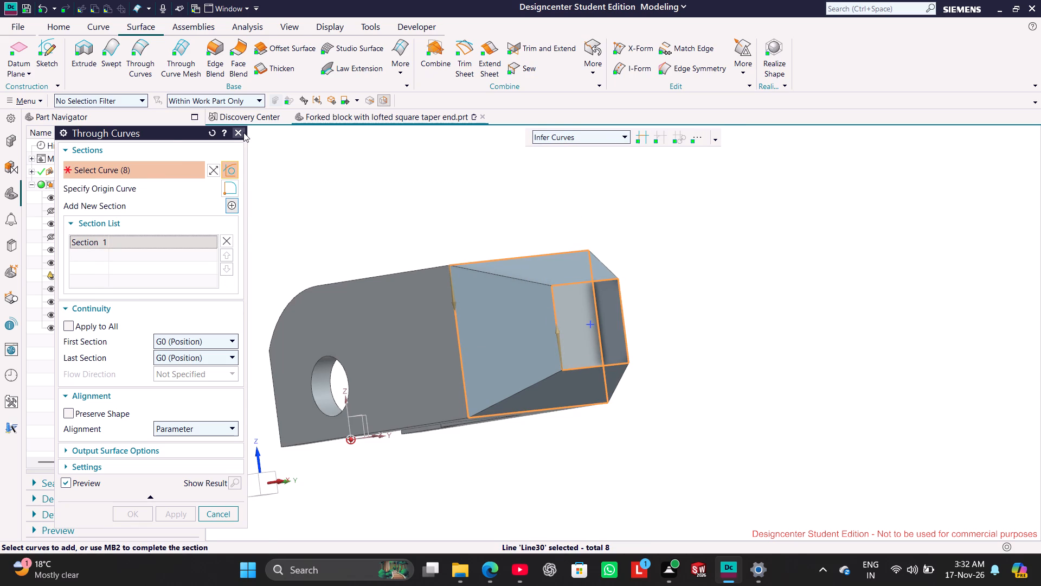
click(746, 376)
Switch to YouTube in Edge, check the Through Curves video, and open "LOFT / Through Curves in Siemens NX - FAST Tutorial" from watch history.
click(529, 573)
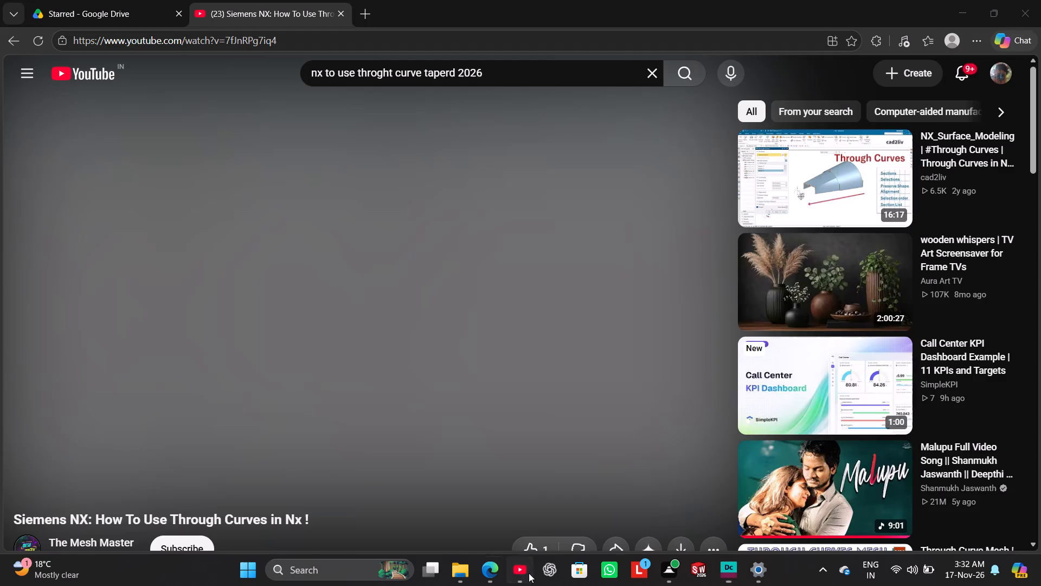
click(491, 313)
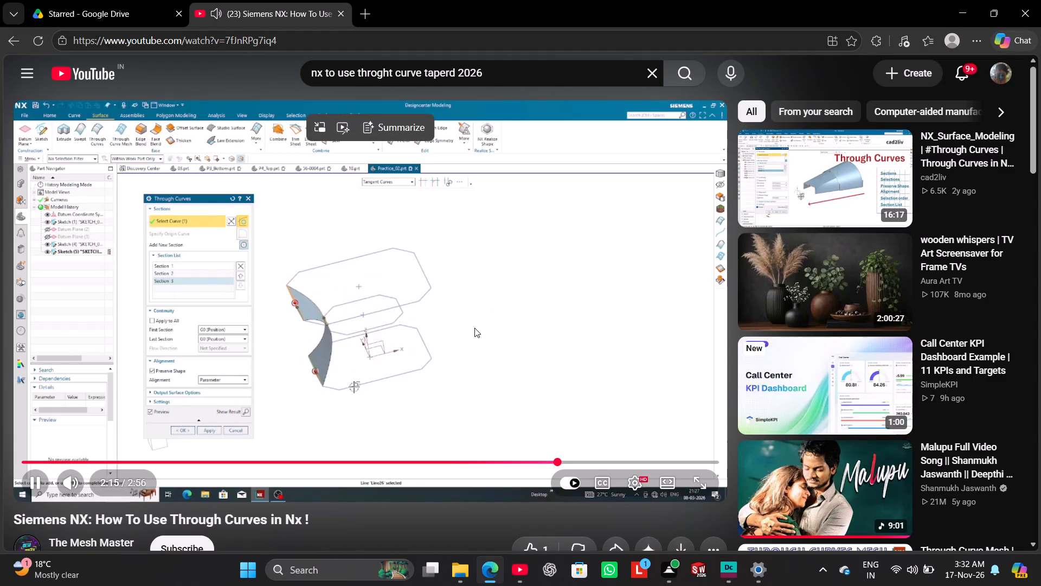
click(374, 243)
click(367, 247)
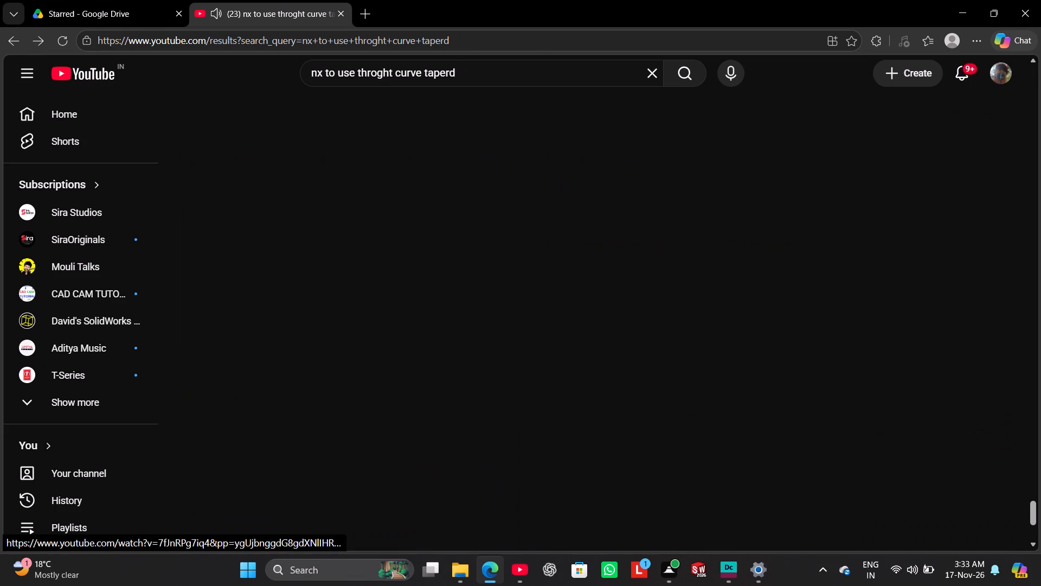
click(367, 247)
click(367, 246)
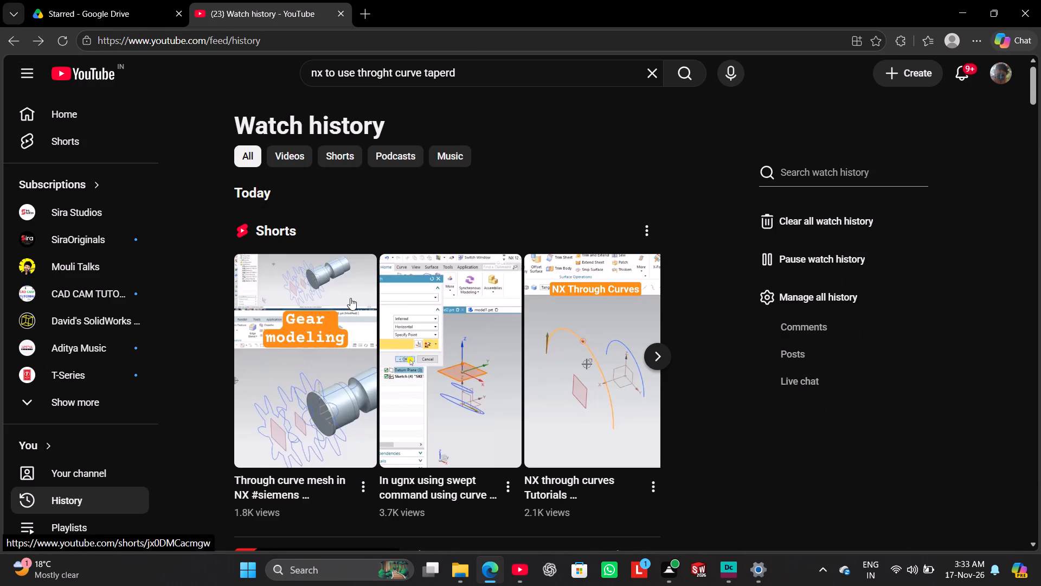
scroll(385, 322, down, 2)
click(335, 376)
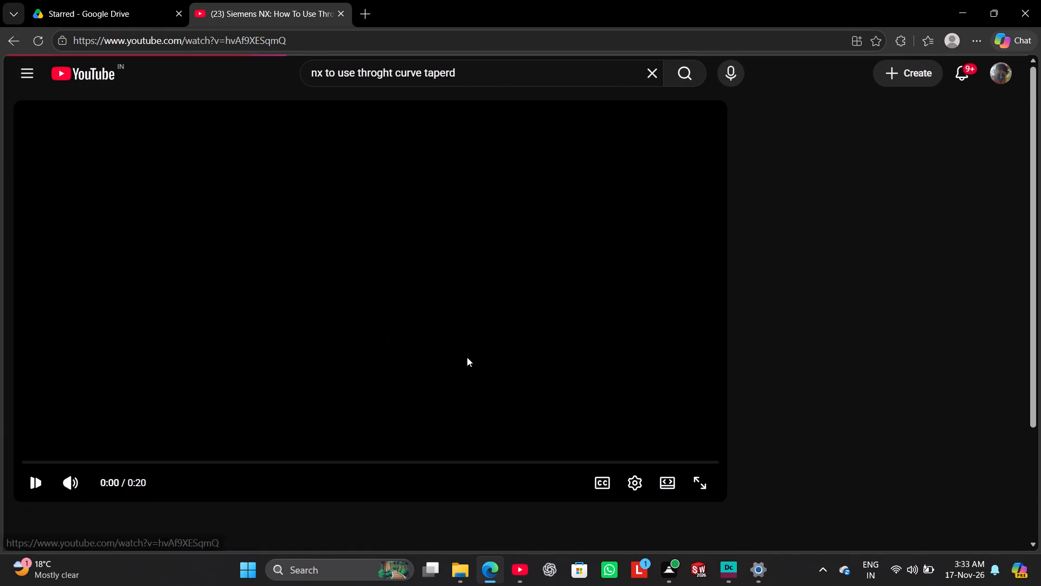
click(376, 387)
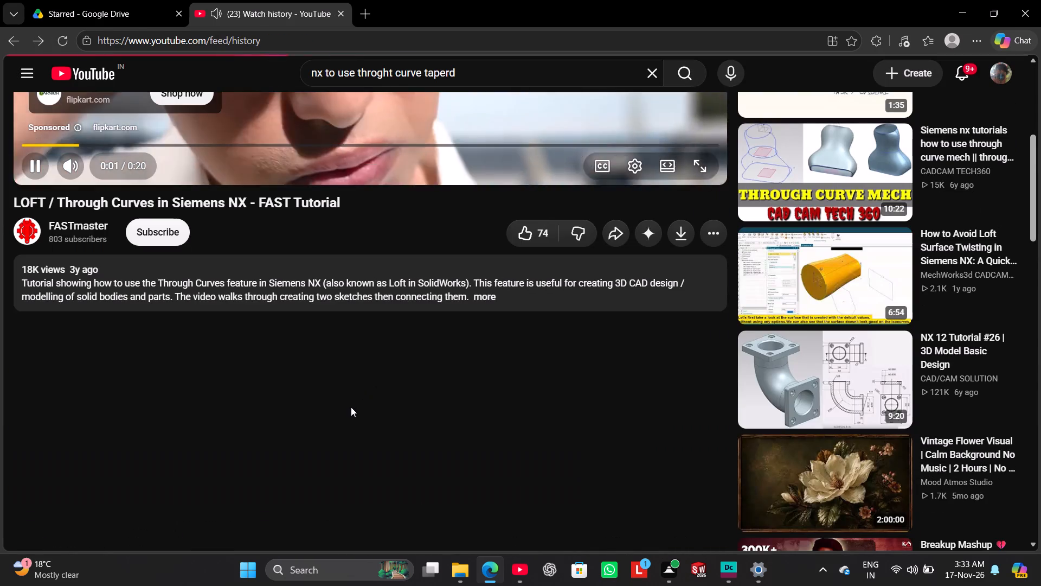
click(378, 400)
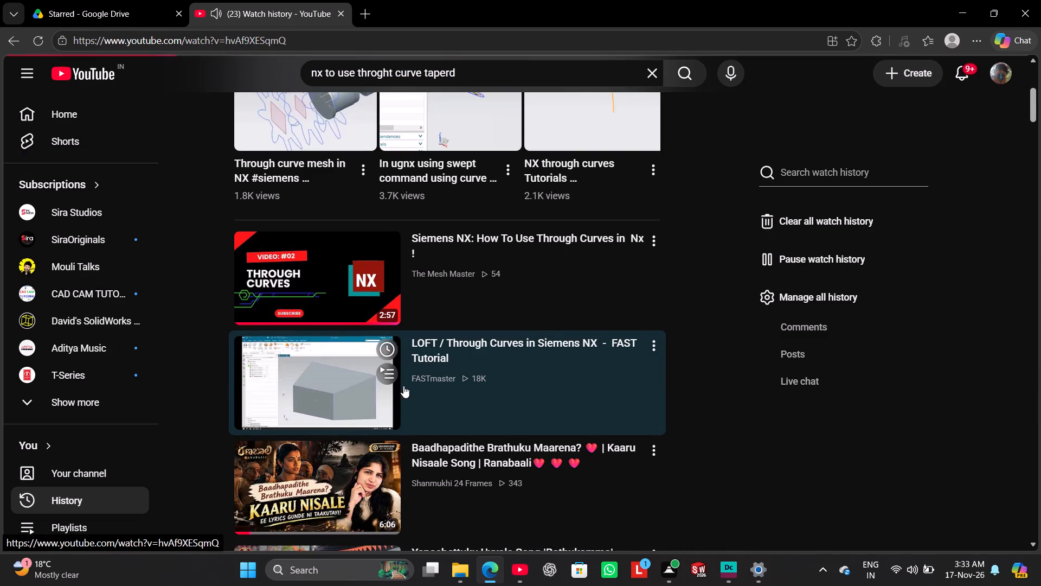
click(444, 463)
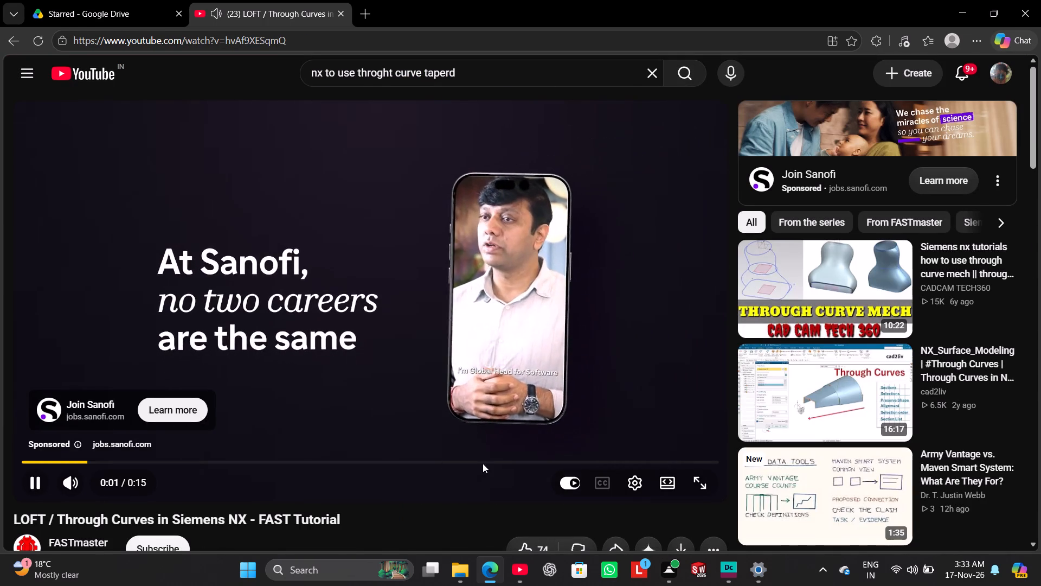
drag(665, 577, 661, 567)
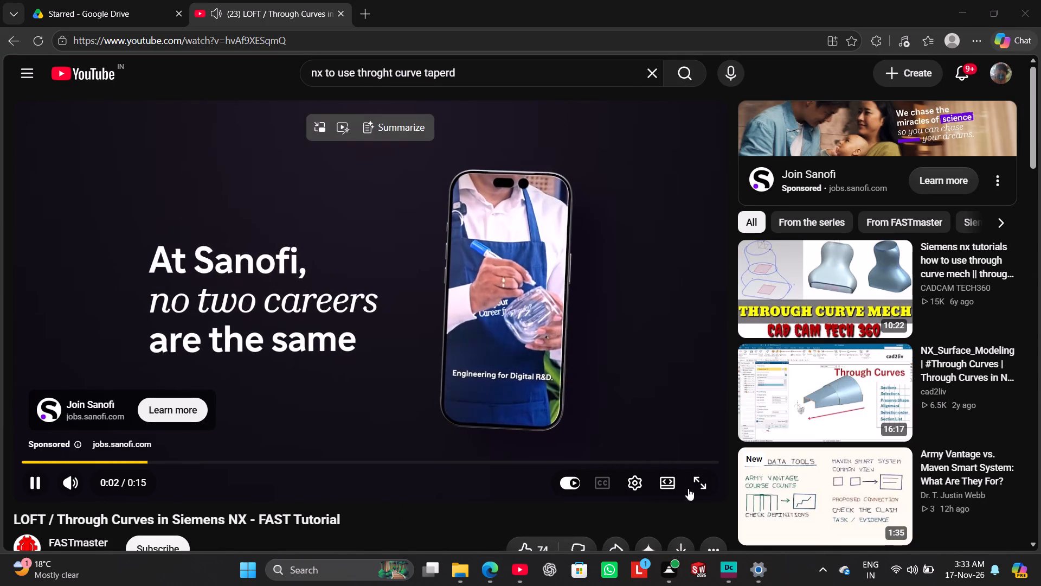
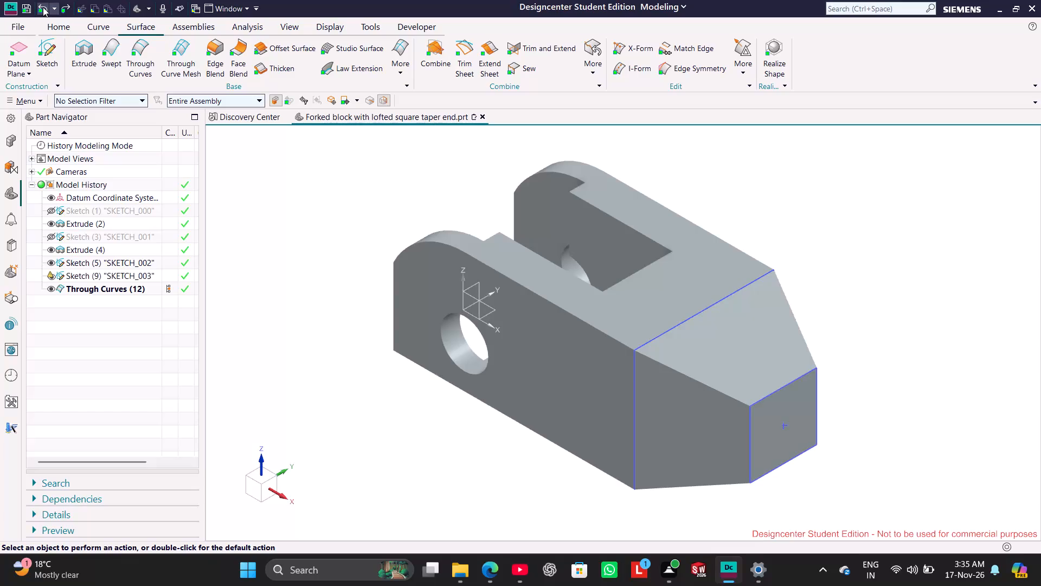
Undo the last Through Curves feature between the block's end face and the small square.
click(43, 7)
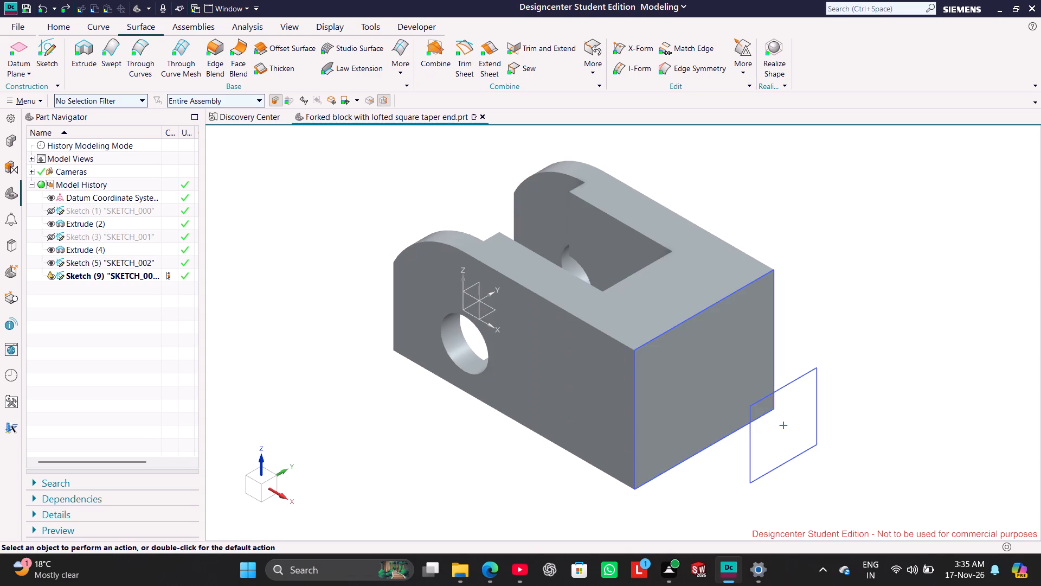
Create a solid Through Curves taper with the small square outline as Section 1 and the end face outline as Section 2.
click(150, 52)
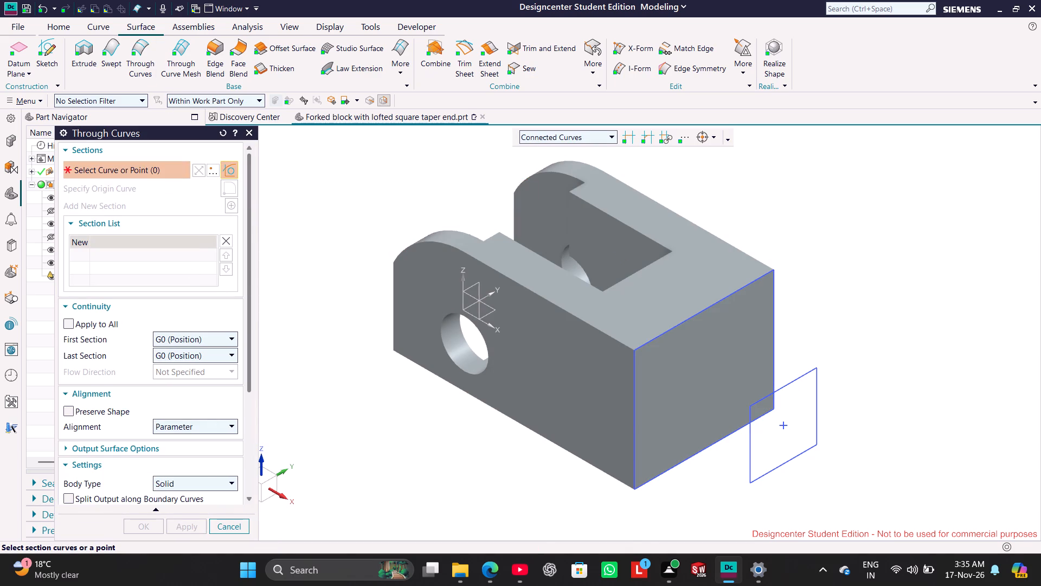
click(753, 432)
click(232, 203)
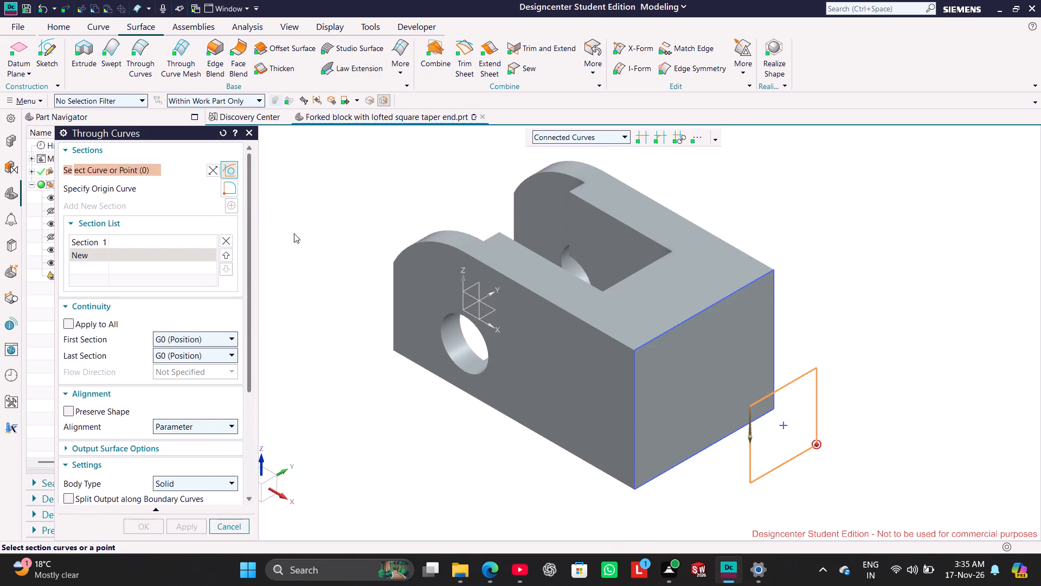
click(642, 413)
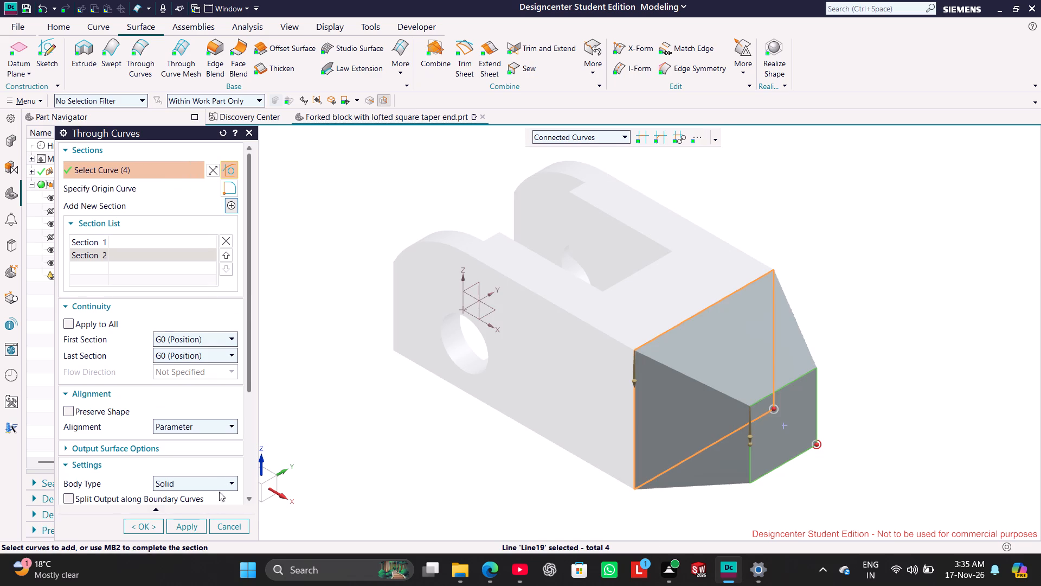
click(193, 525)
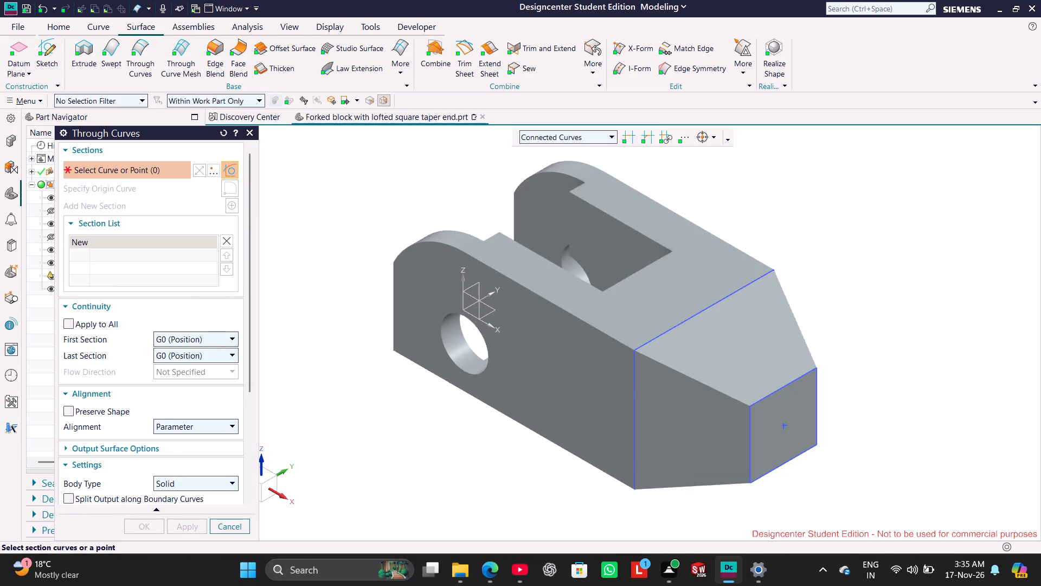
click(213, 501)
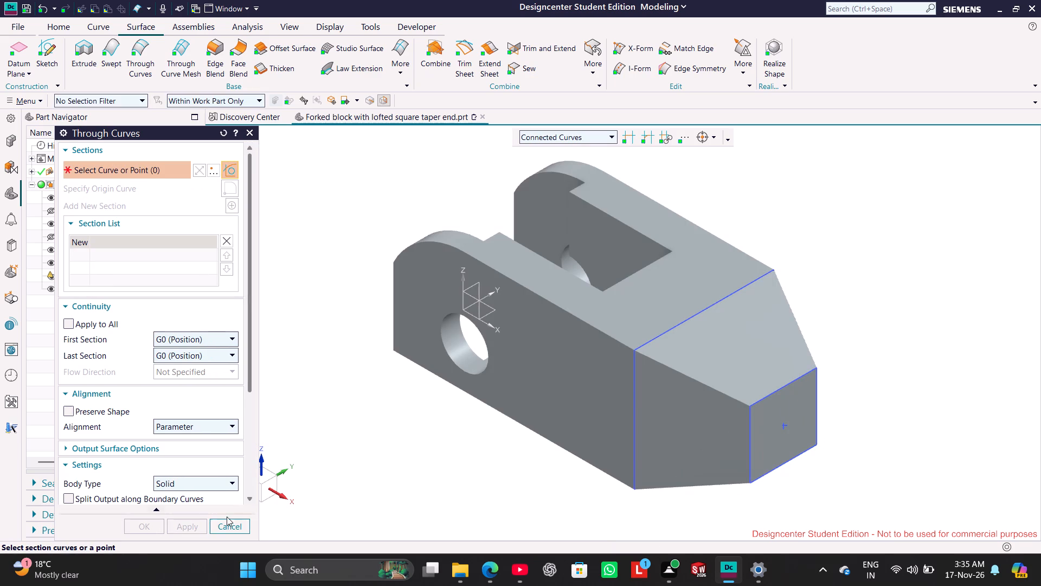
click(230, 523)
Hide the two profile sketches SKETCH_002 and SKETCH_003.
click(48, 277)
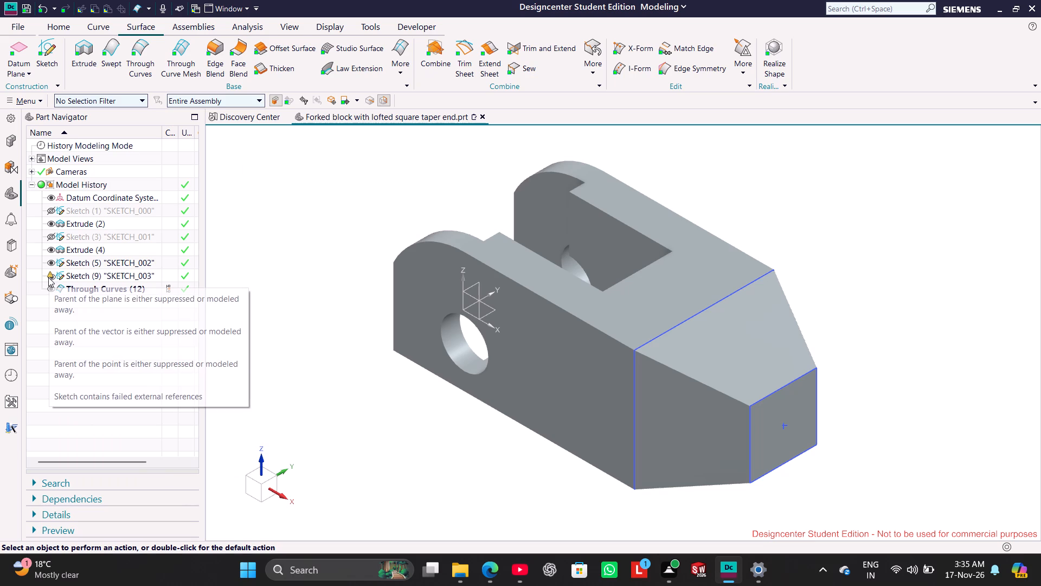
click(51, 262)
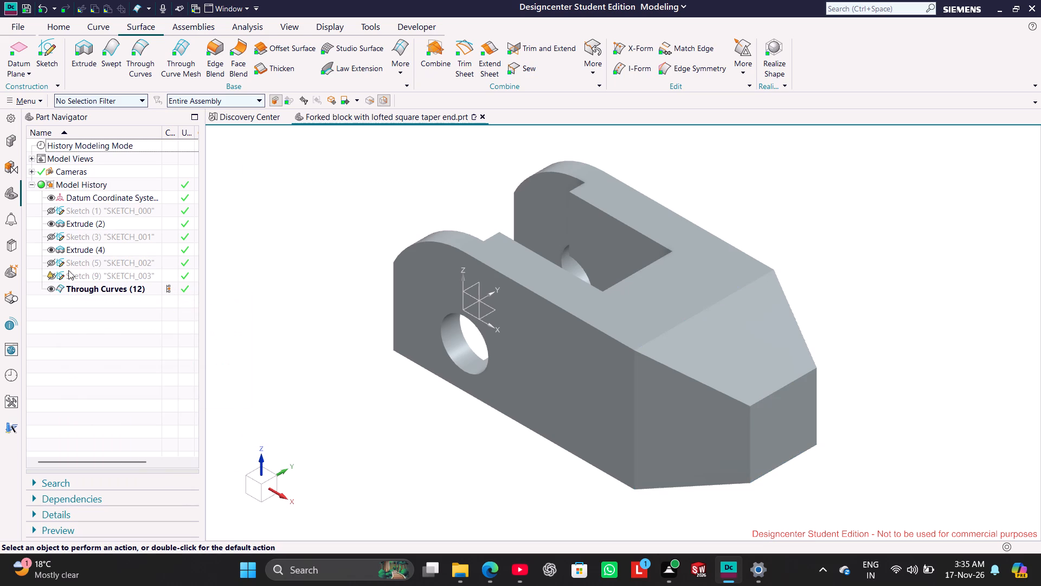
click(340, 351)
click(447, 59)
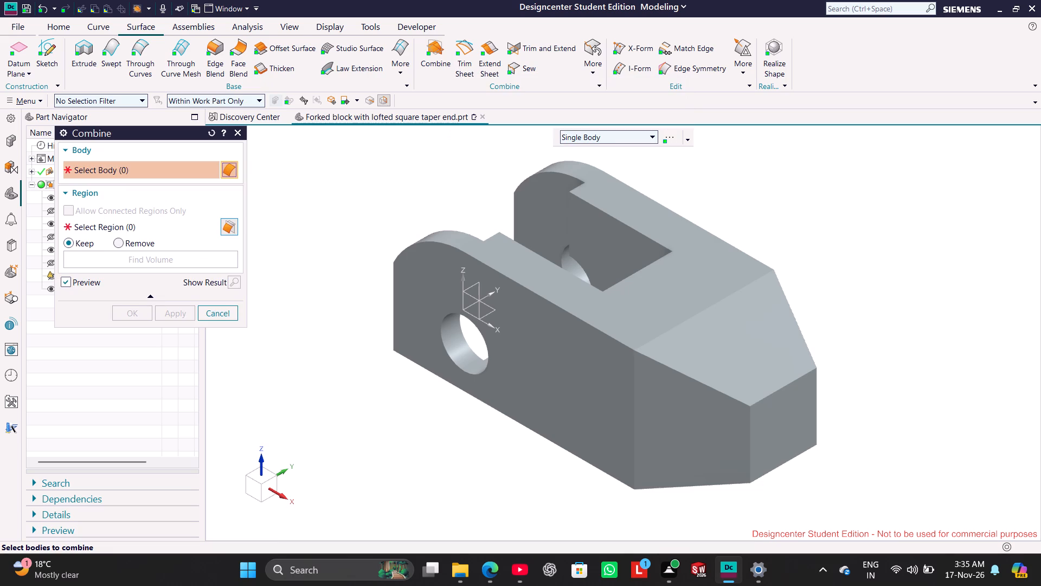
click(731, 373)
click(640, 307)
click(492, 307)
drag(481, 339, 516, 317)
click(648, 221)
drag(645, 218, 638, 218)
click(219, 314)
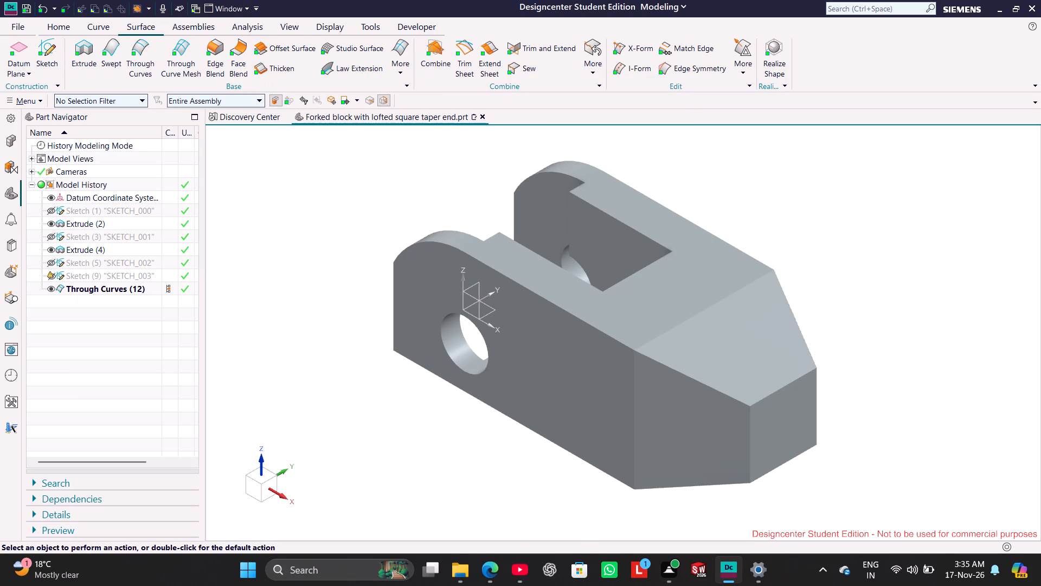
Start a new sketch on the taper's small square end face.
middle_drag(452, 429, 459, 367)
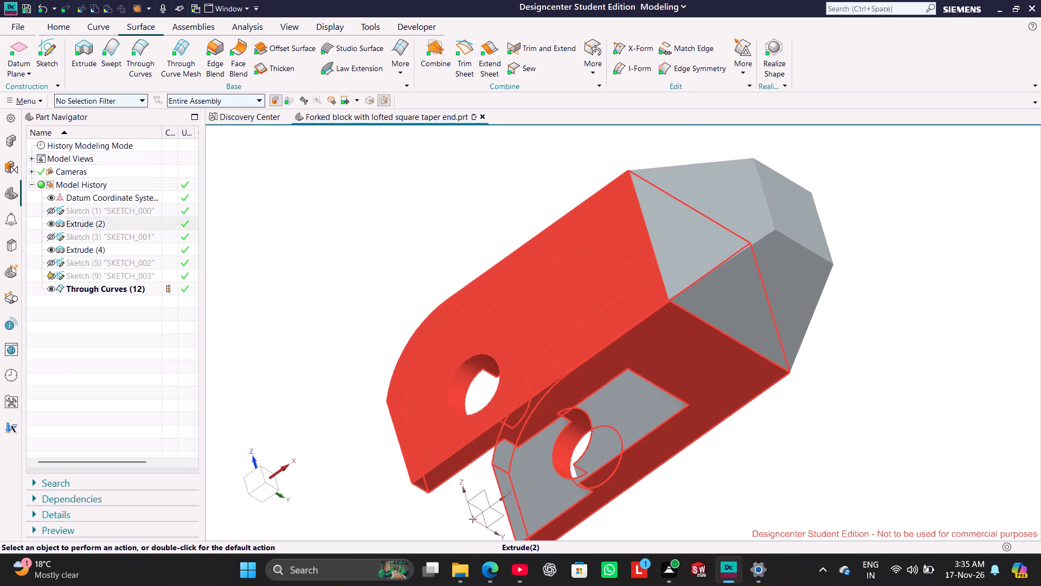
key(End)
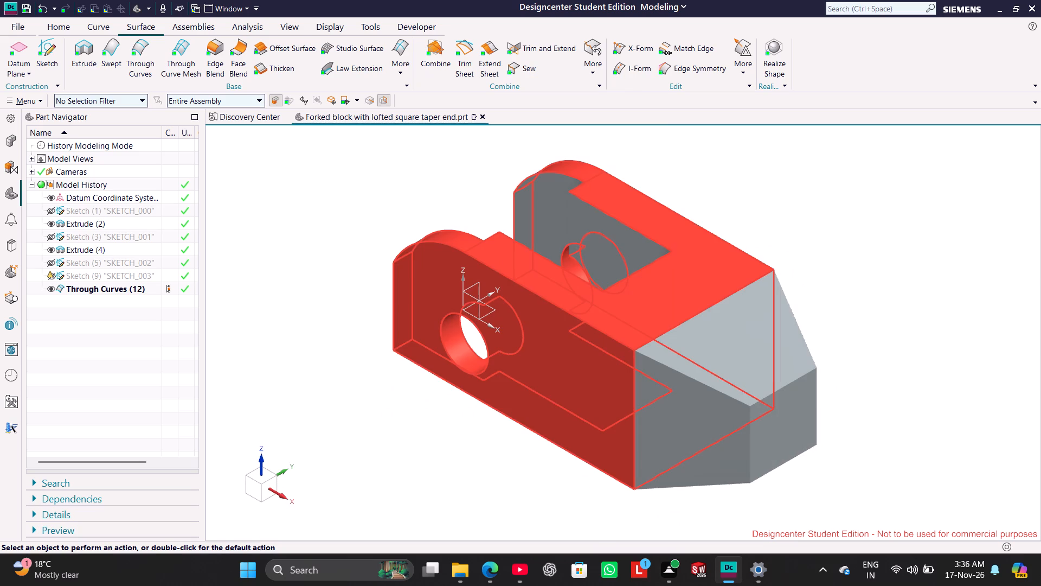
click(48, 56)
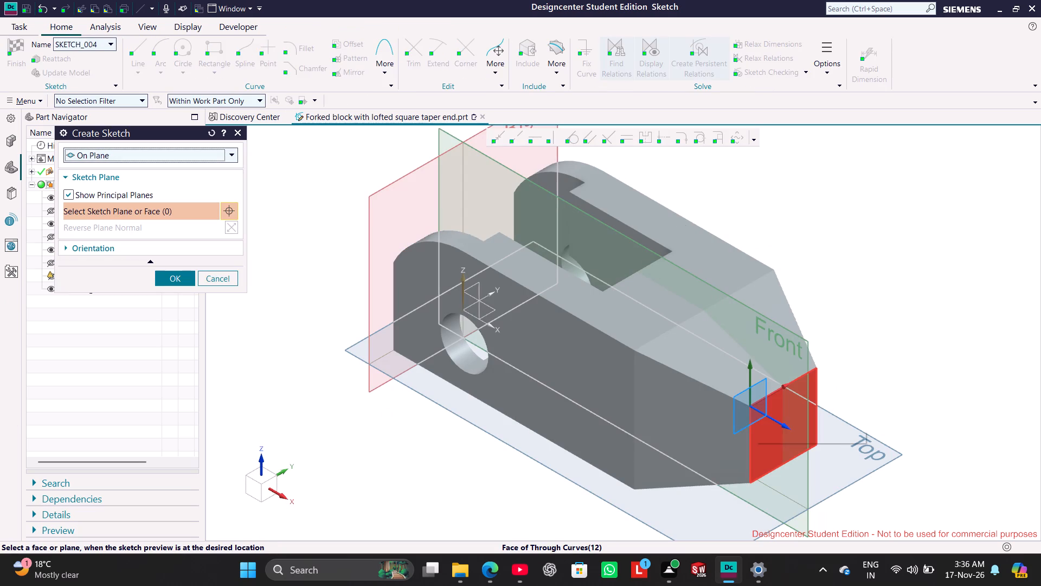
click(764, 428)
click(169, 279)
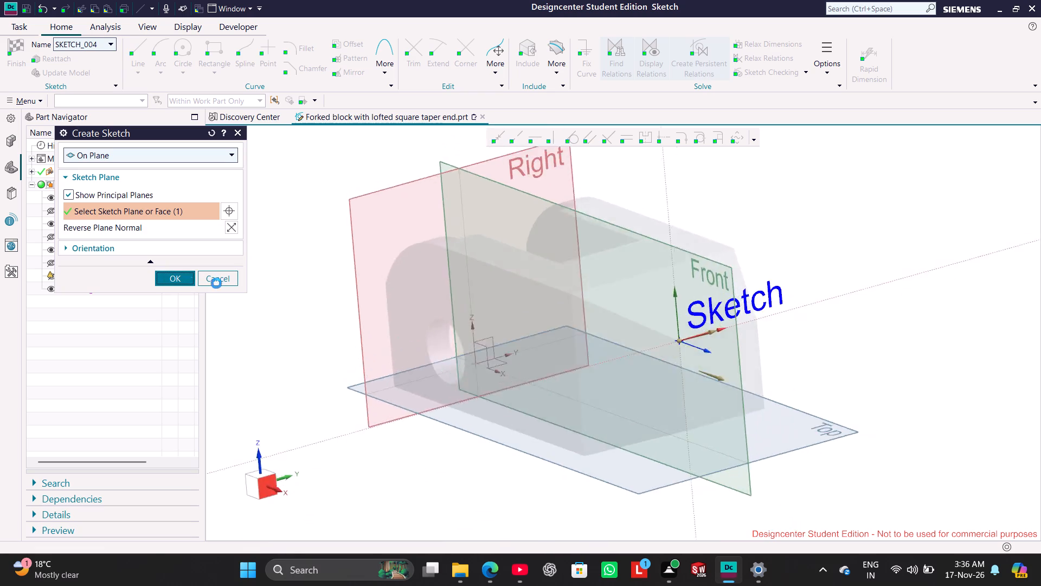
click(429, 228)
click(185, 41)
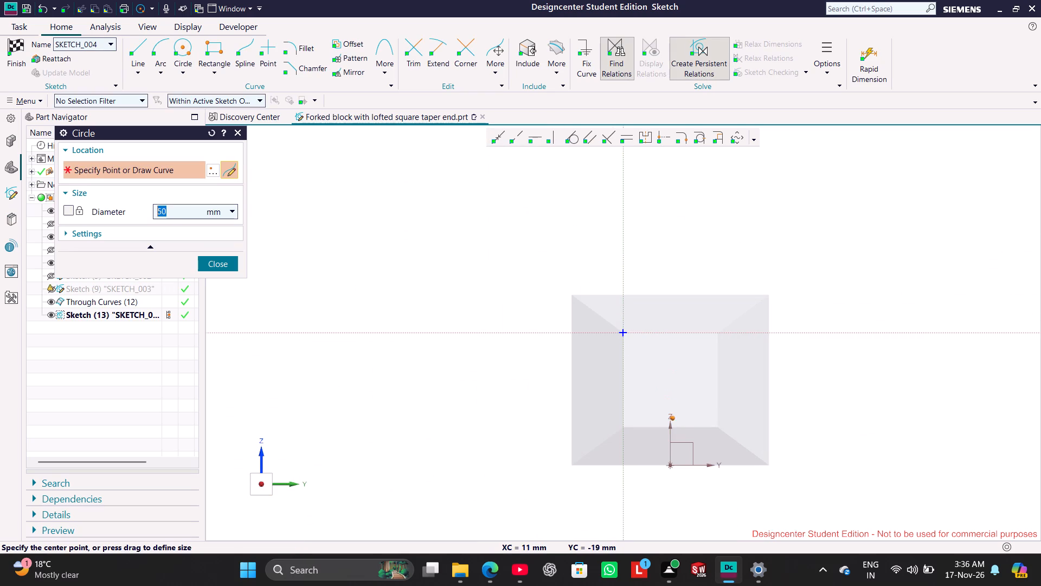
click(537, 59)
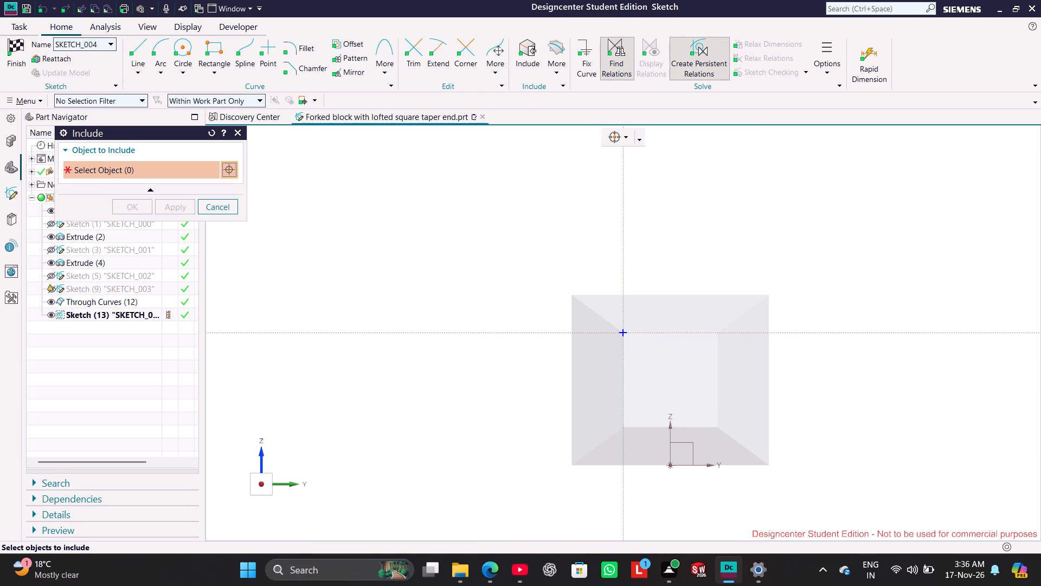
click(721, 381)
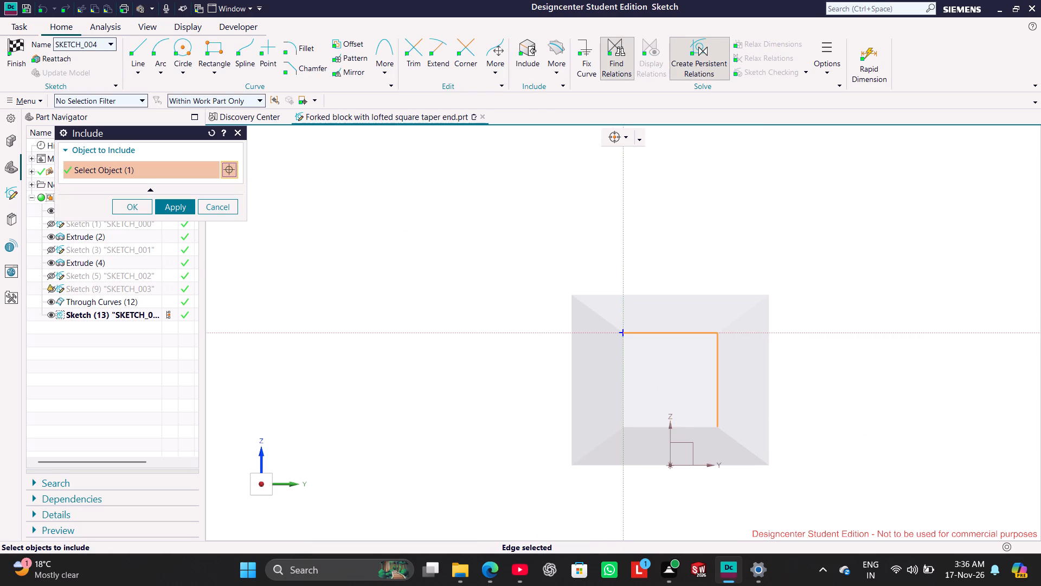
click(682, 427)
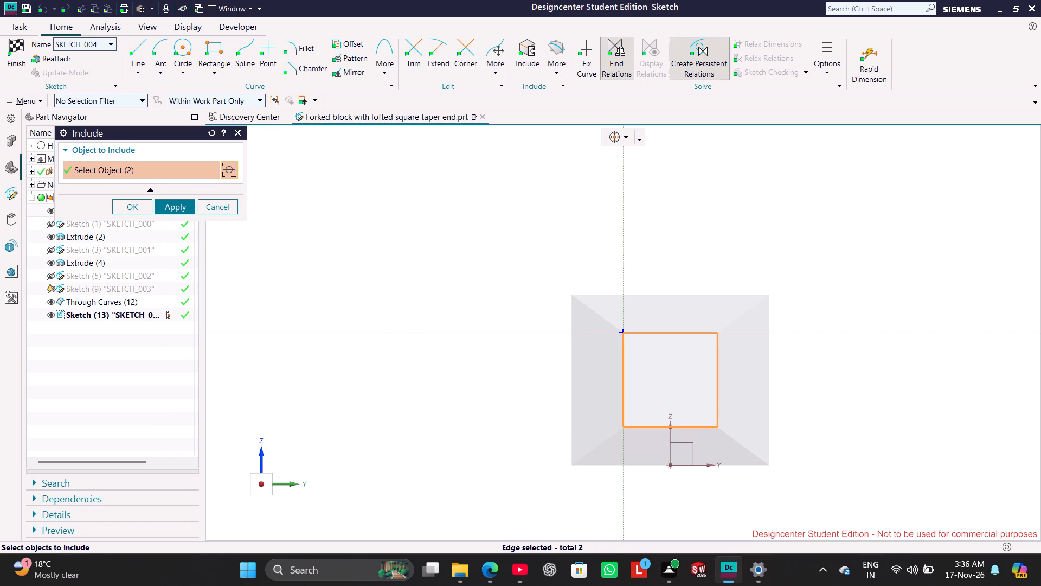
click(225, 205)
Include all four edges of the small square end face in the sketch as reference curves.
click(530, 53)
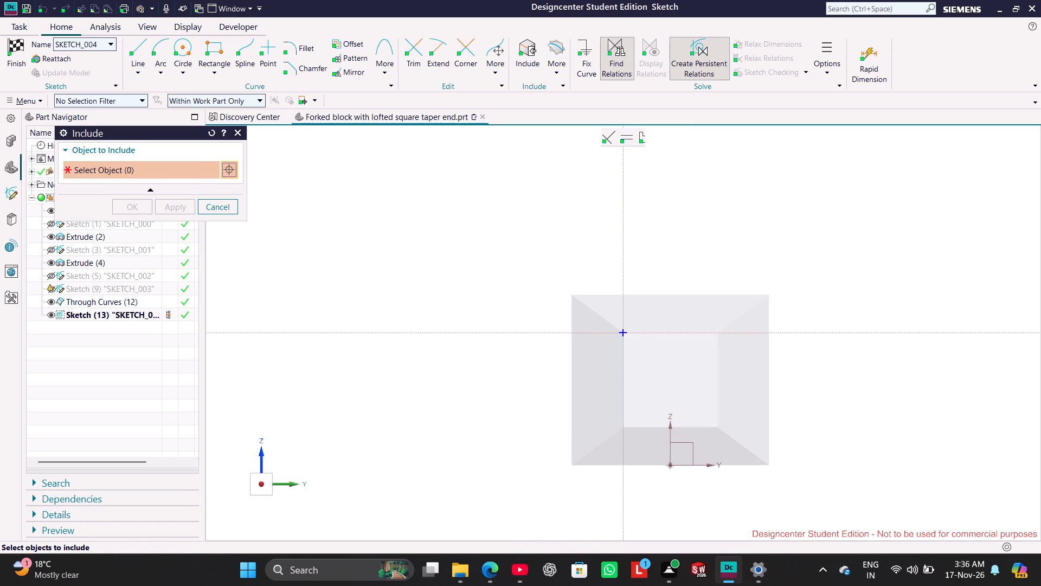
click(719, 390)
click(701, 428)
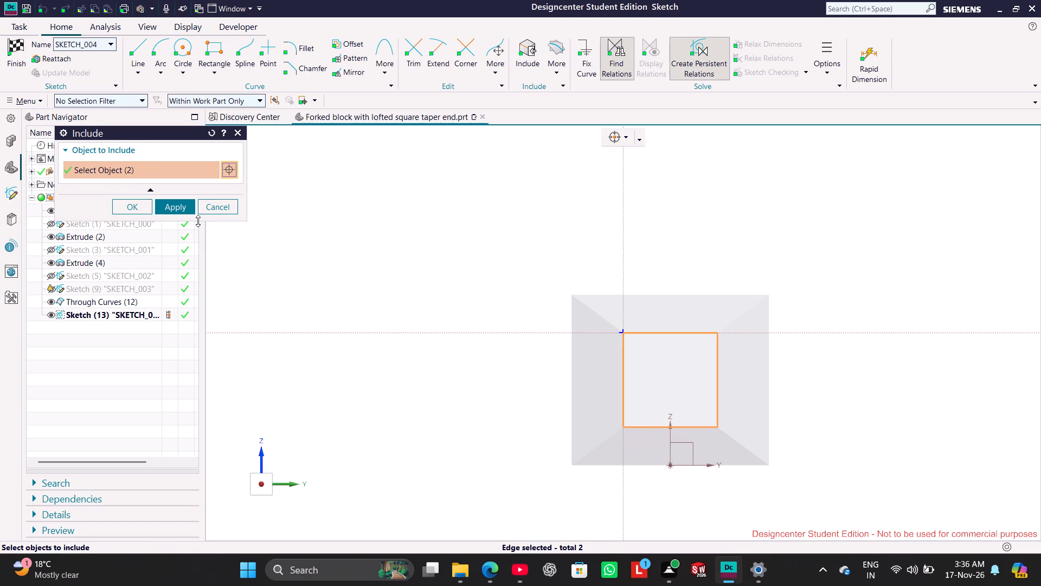
click(180, 208)
click(436, 205)
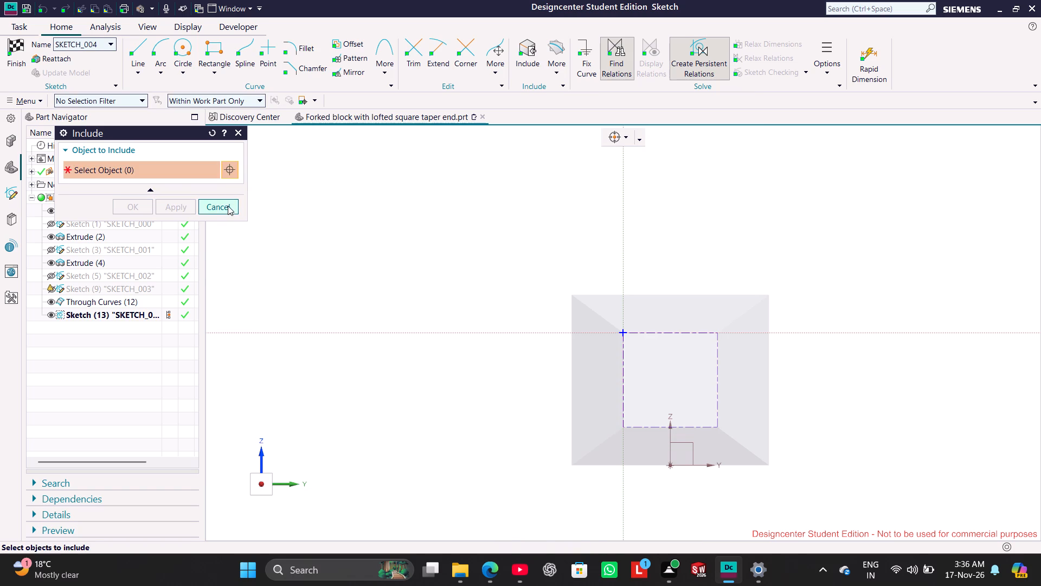
click(228, 206)
click(184, 48)
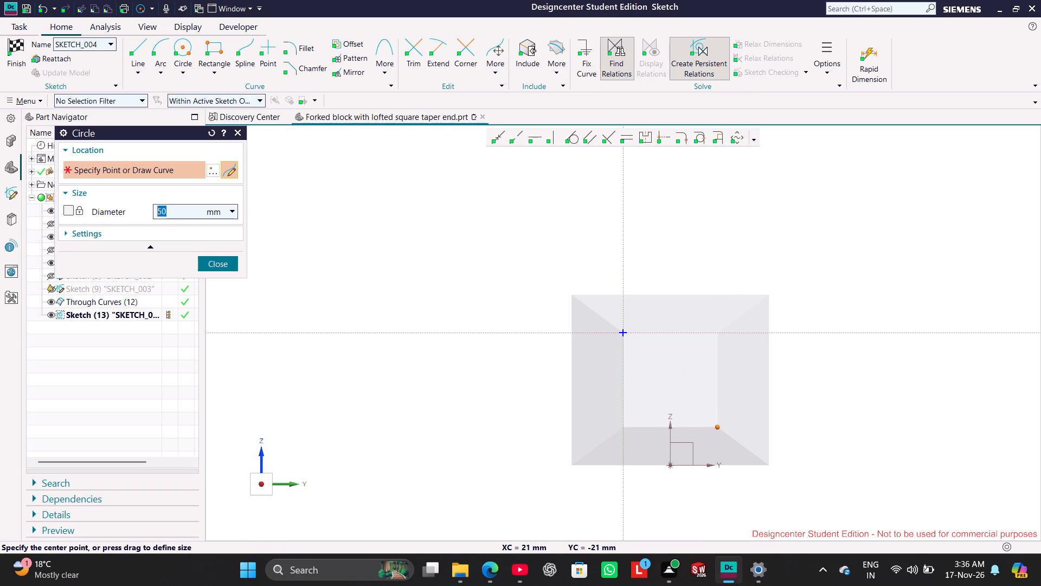
click(224, 269)
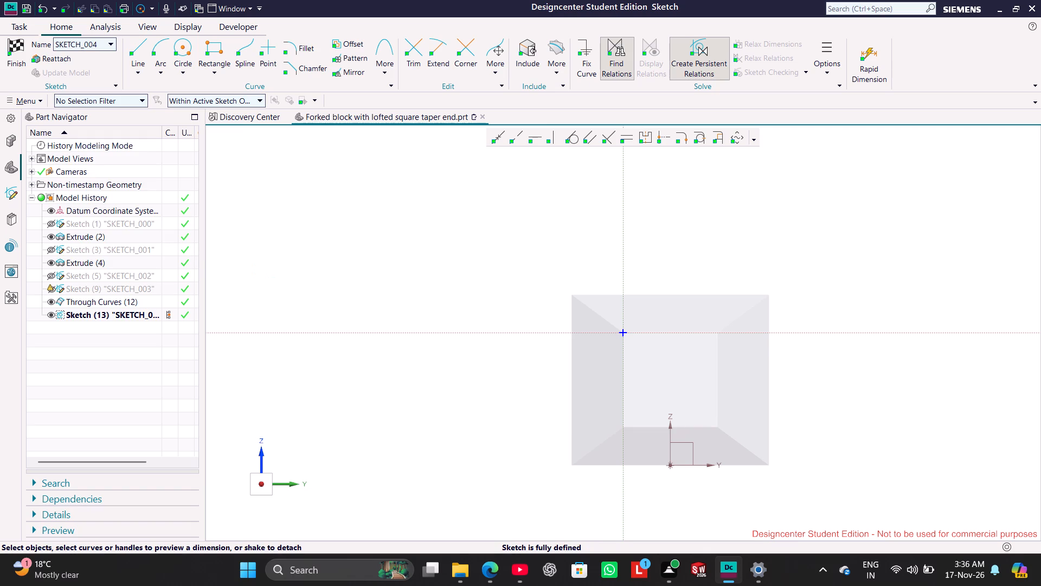
click(532, 59)
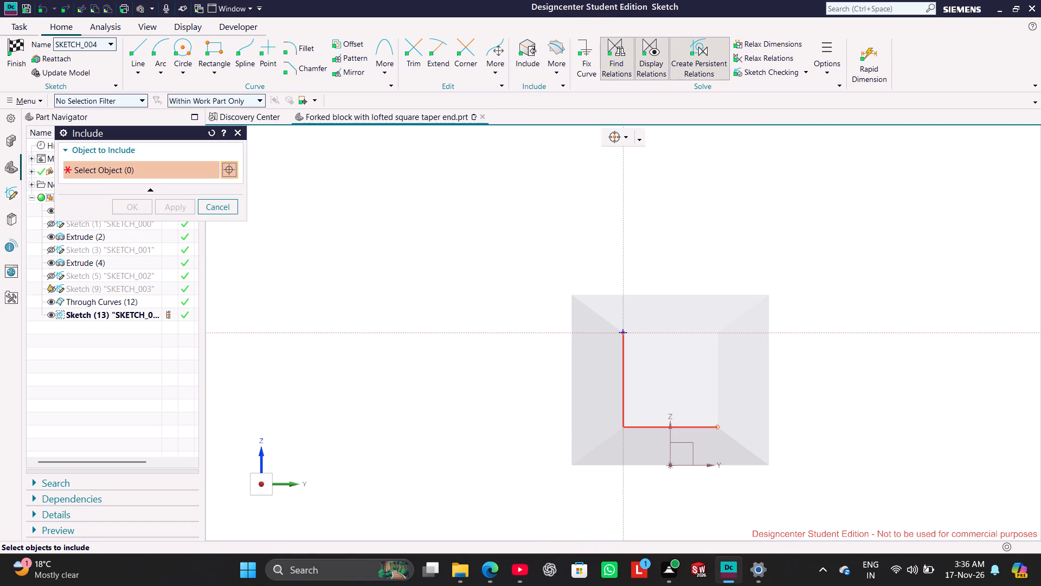
click(625, 387)
click(680, 334)
click(187, 204)
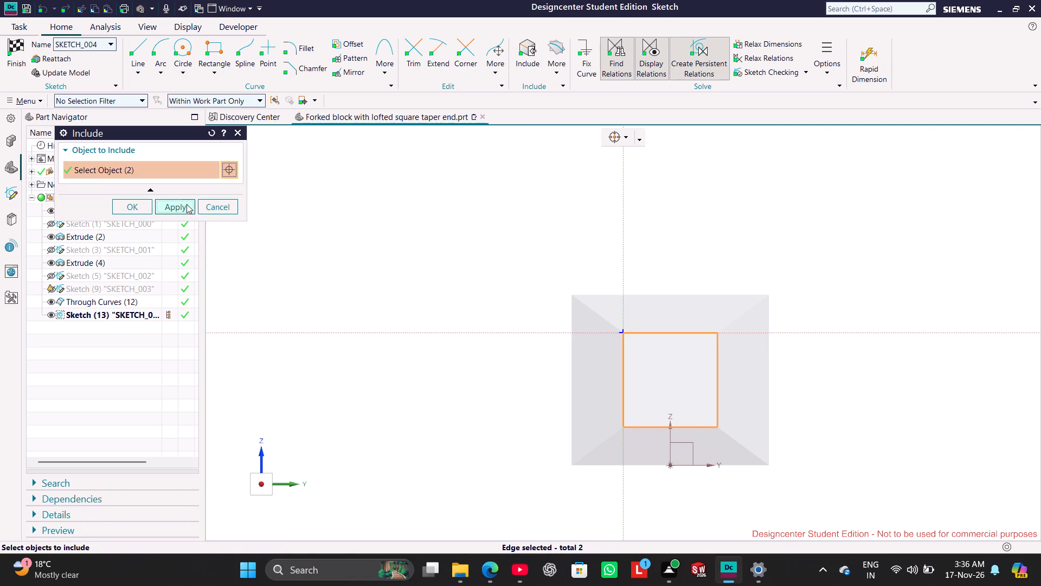
click(224, 208)
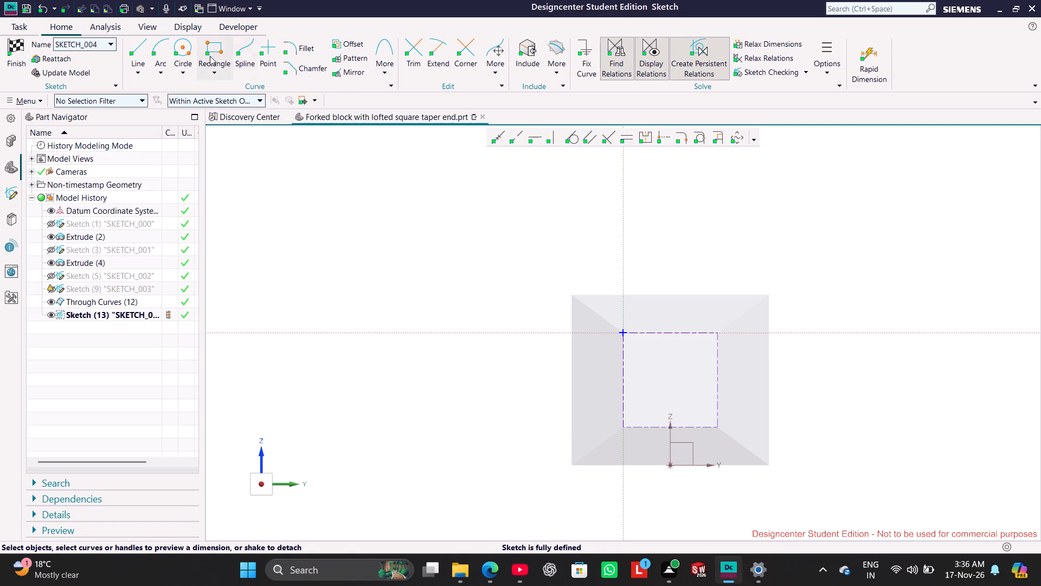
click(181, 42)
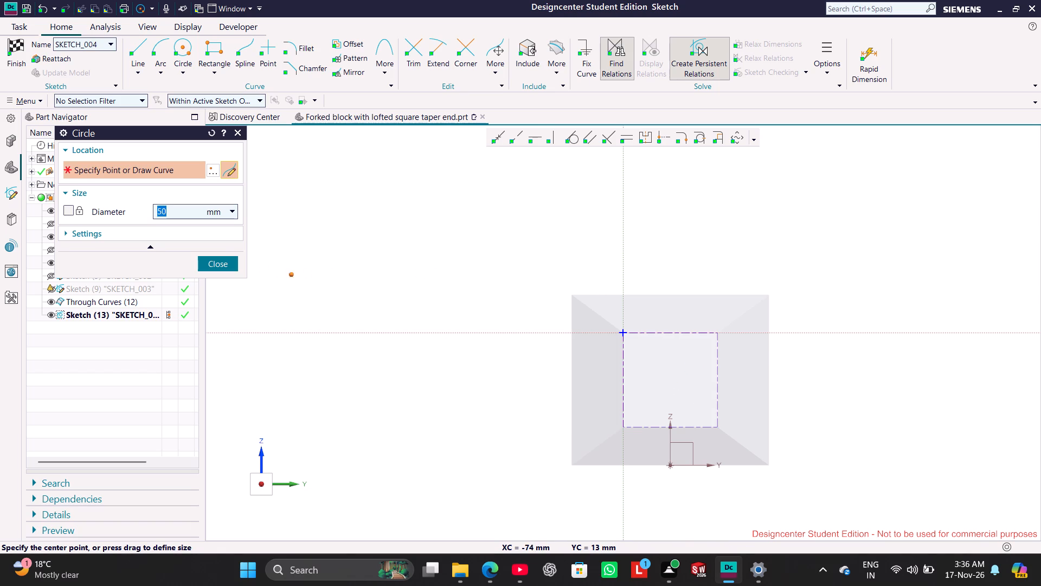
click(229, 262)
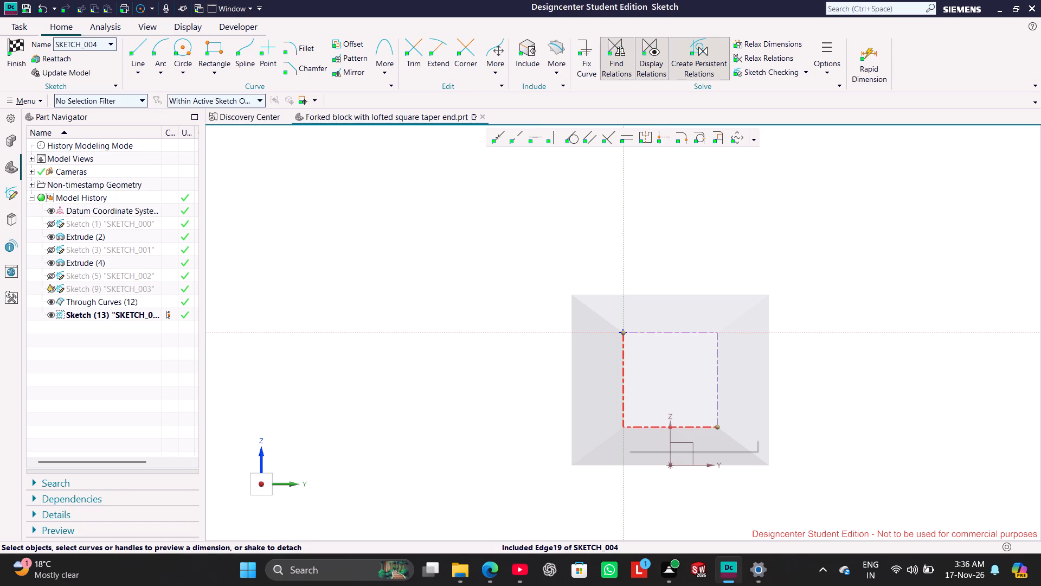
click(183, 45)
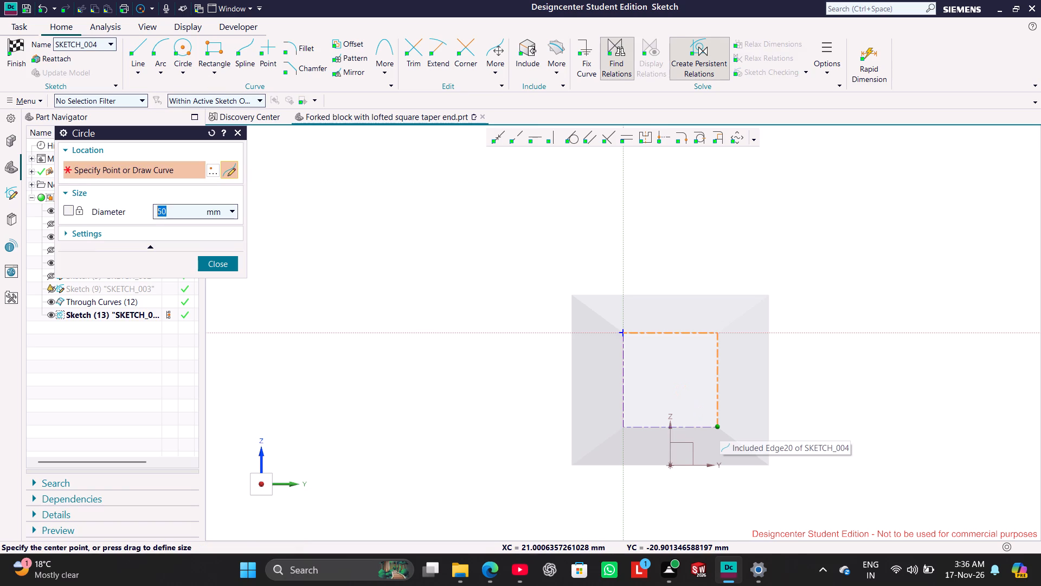
Draw two crossing diagonal lines joining the opposite corners of the small square outline.
click(137, 50)
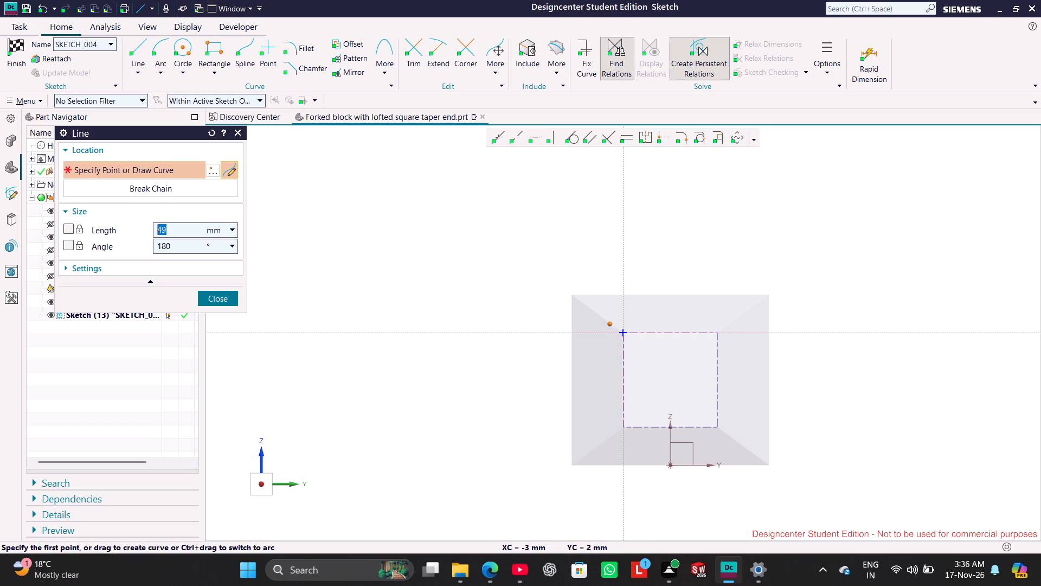
click(627, 333)
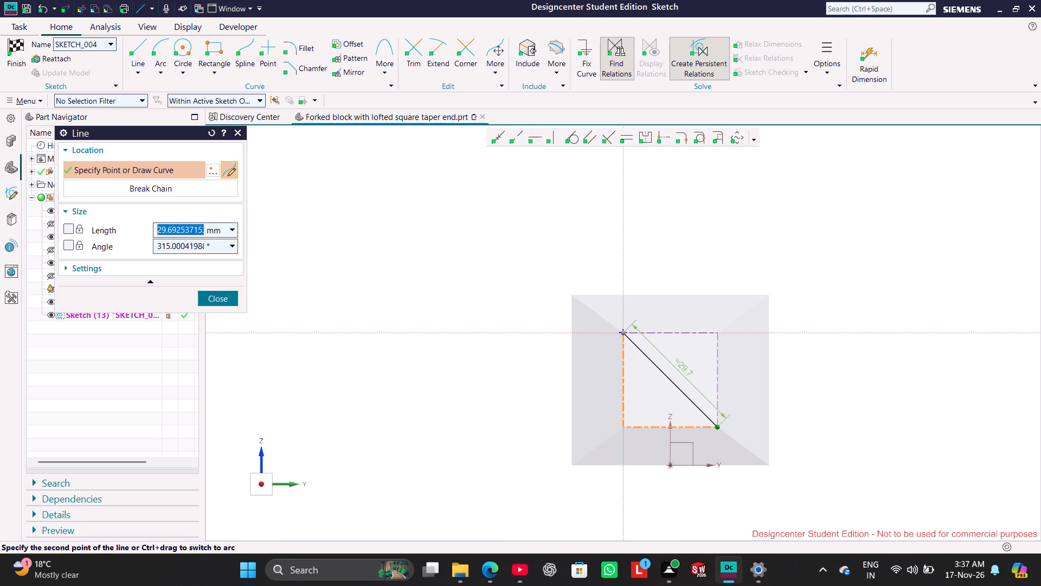
click(722, 430)
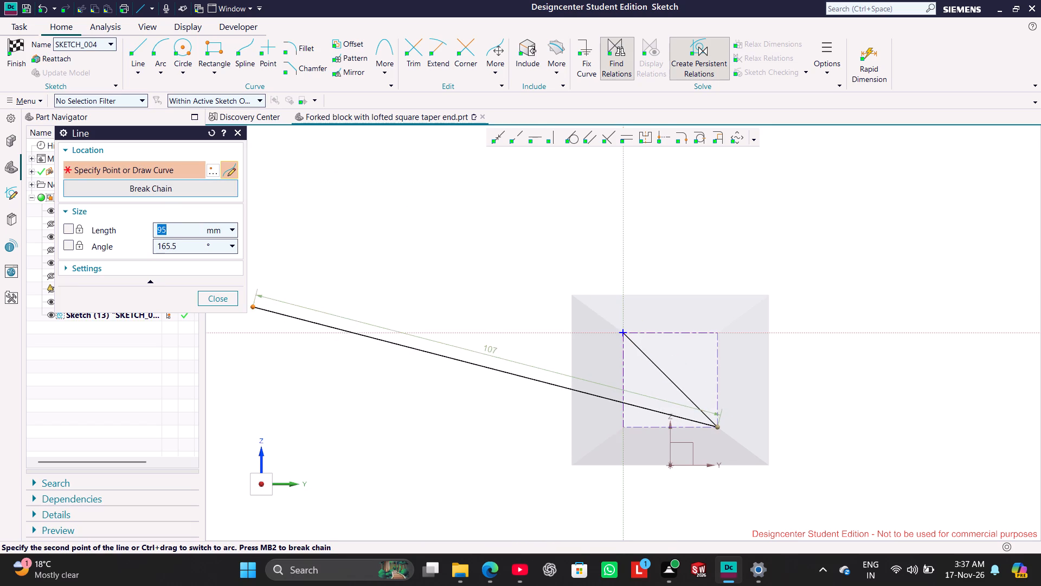
click(466, 407)
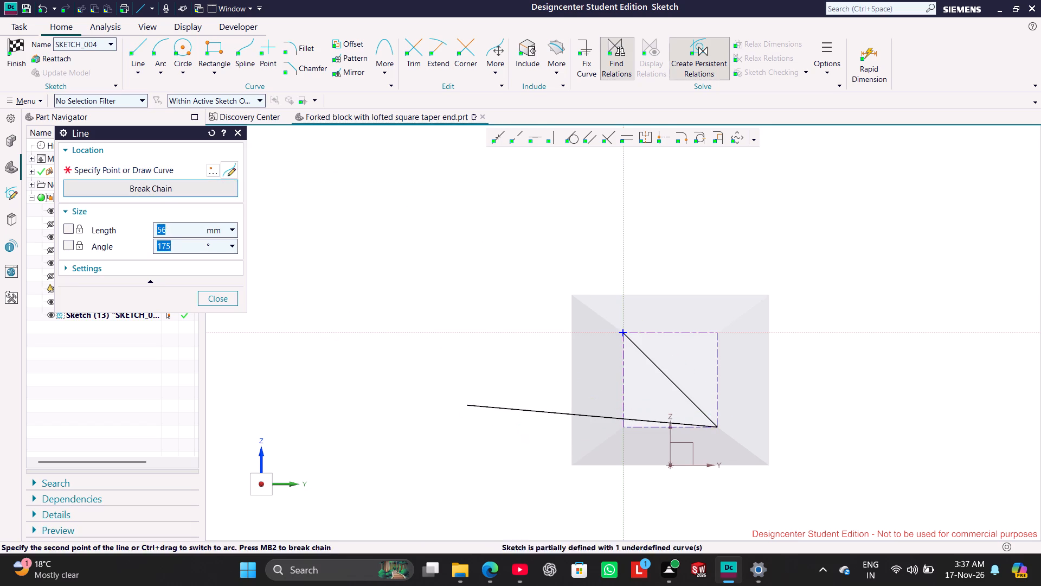
right_click(510, 363)
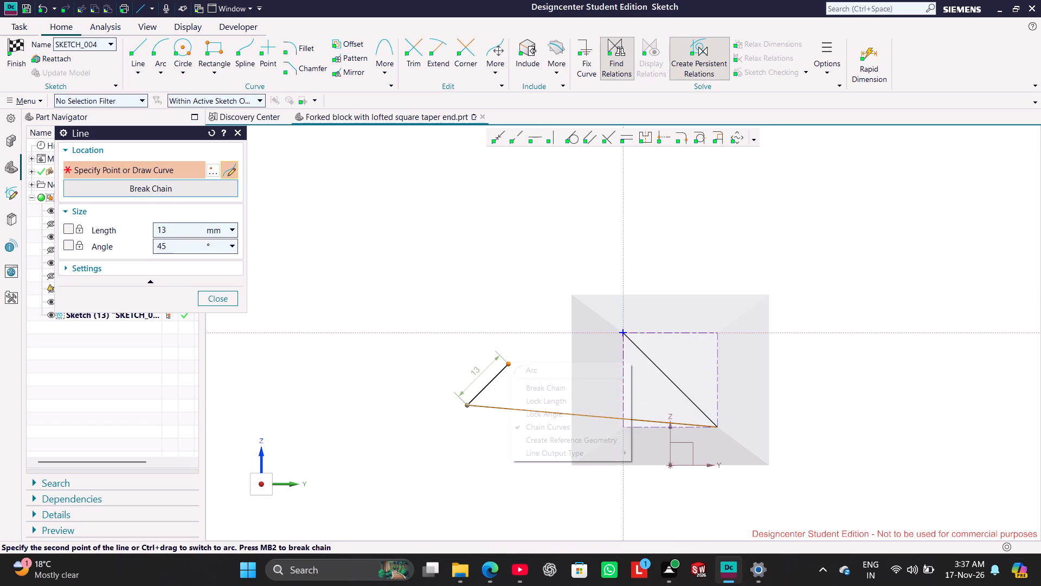
click(560, 388)
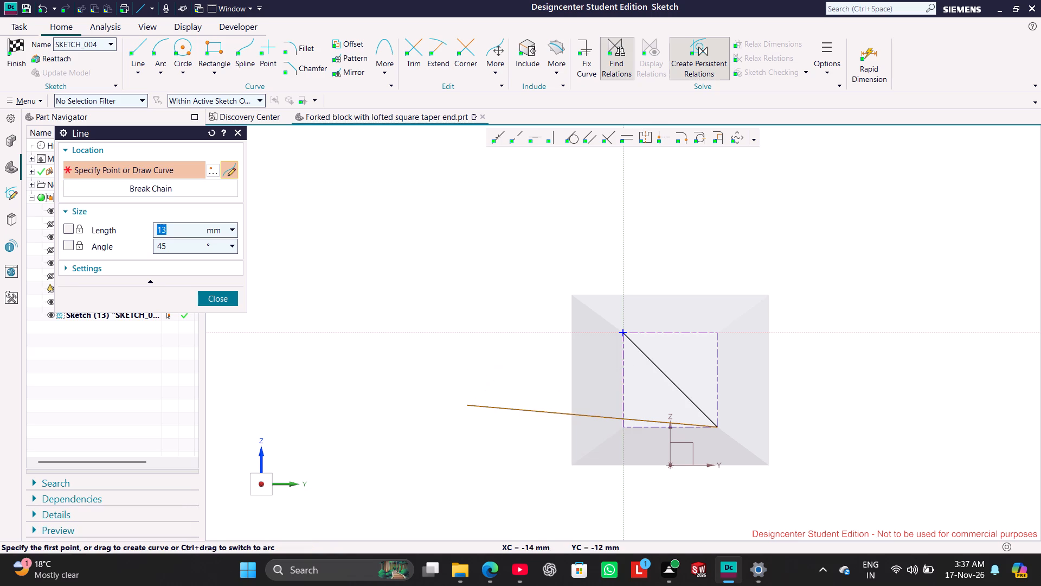
click(625, 426)
click(719, 334)
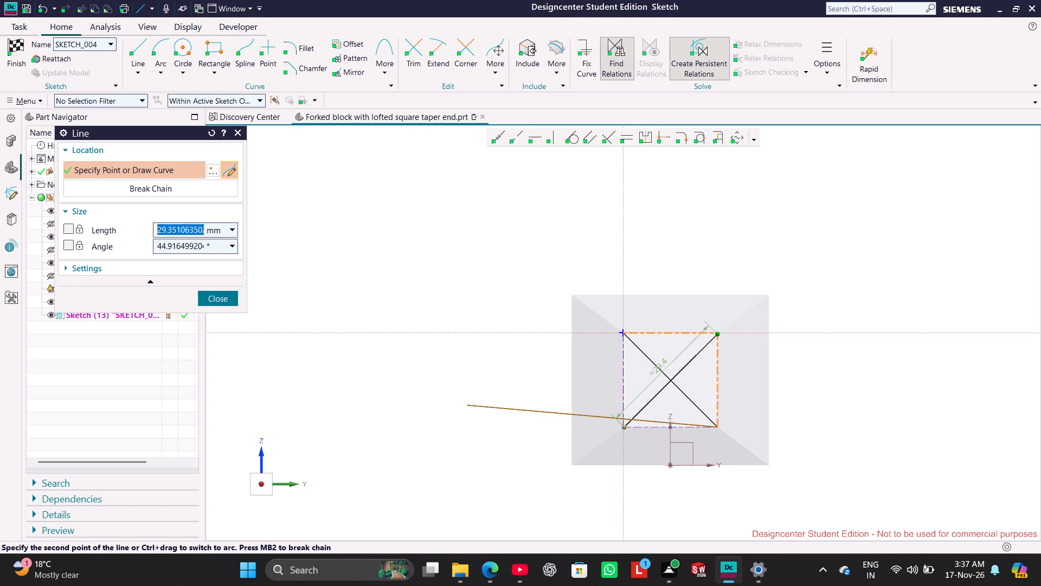
click(230, 298)
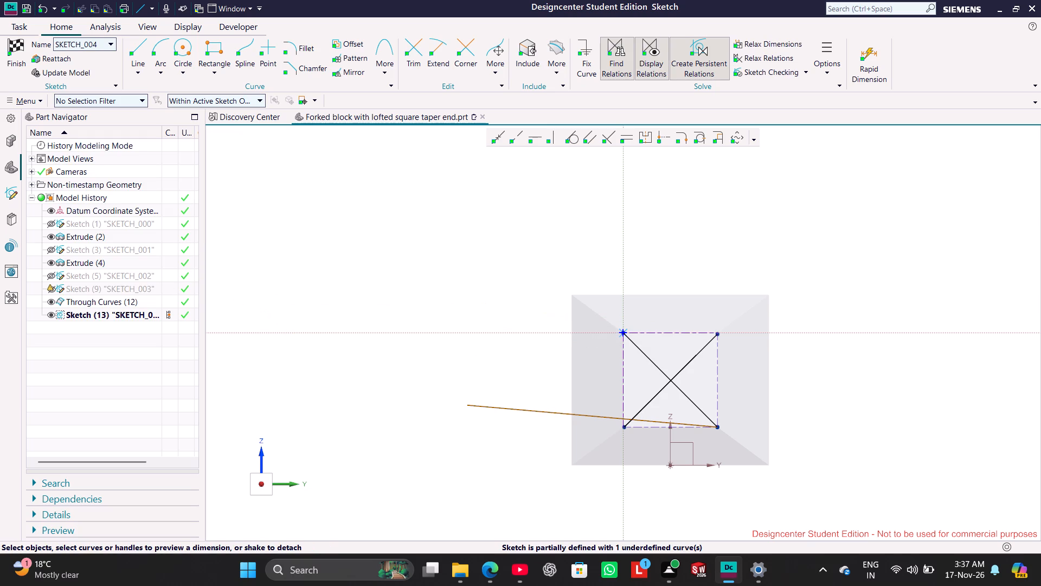
Delete the stray line that runs from the square's corner out past the block.
click(538, 415)
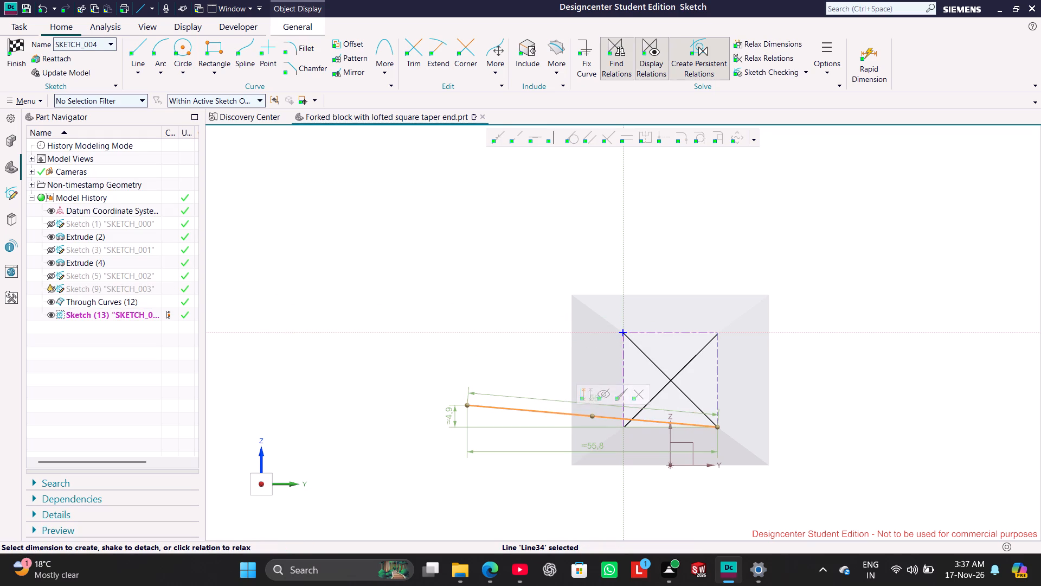
key(Delete)
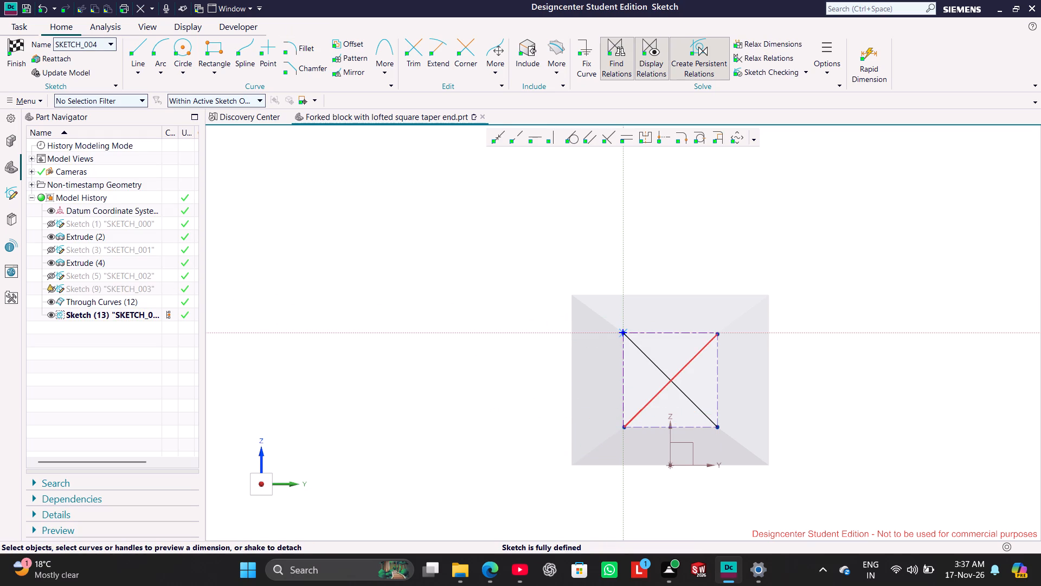
Convert both diagonal lines of the square to reference lines.
click(700, 352)
click(760, 209)
right_click(703, 347)
click(717, 330)
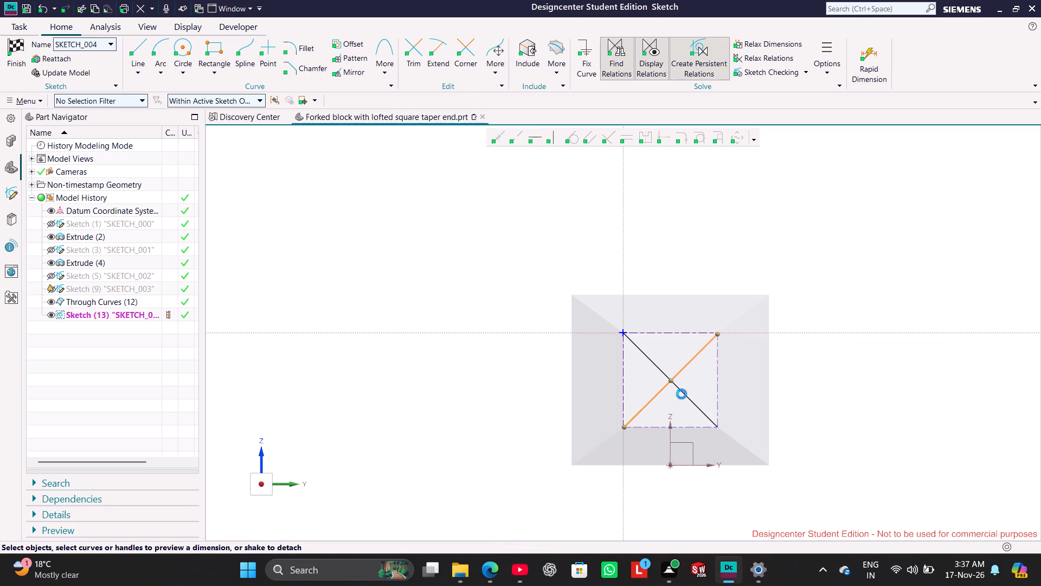
right_click(689, 399)
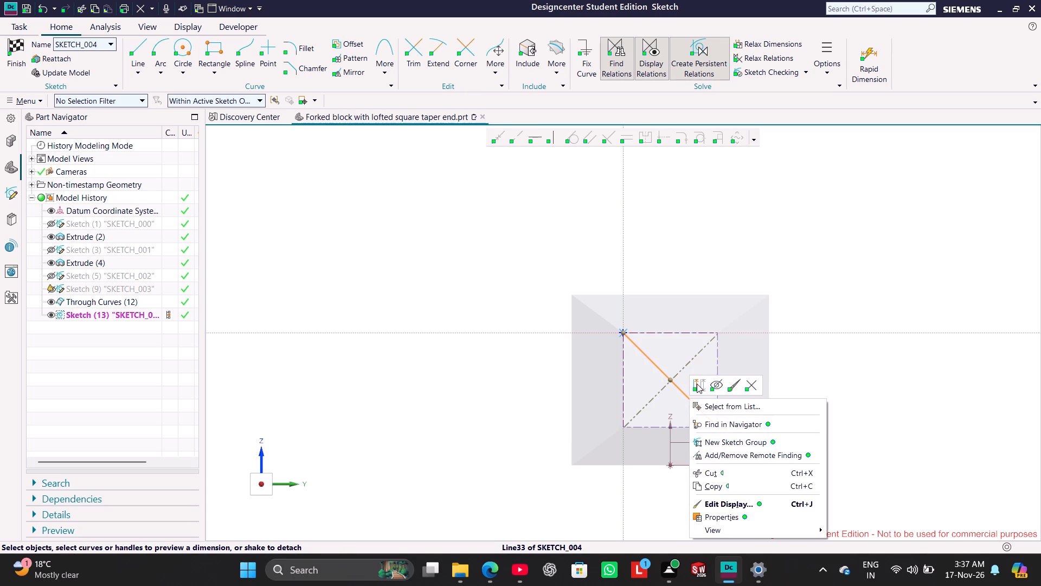
click(697, 384)
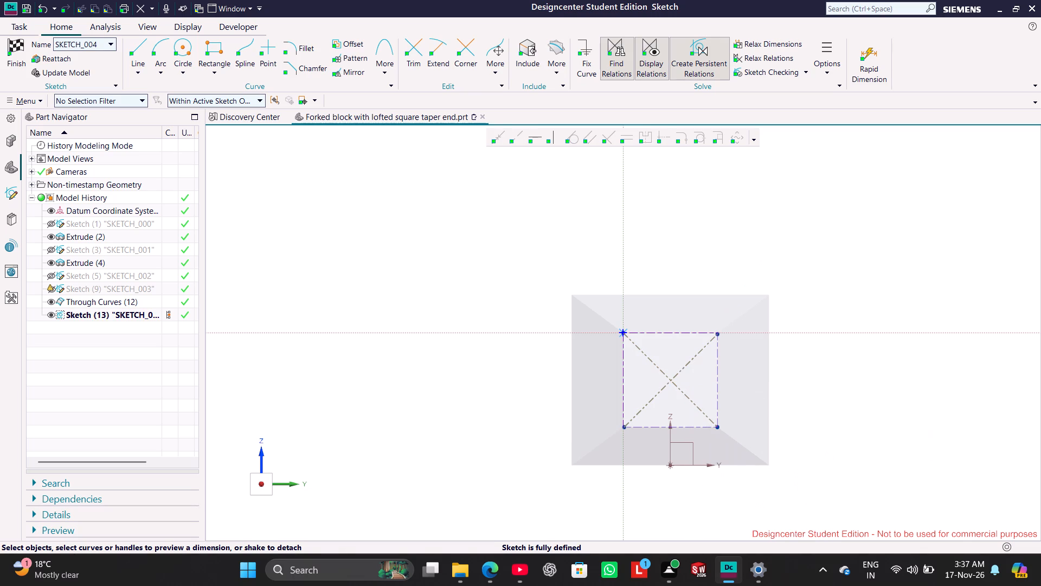
Sketch a circle about 10 mm in diameter centred on the intersection of the two diagonals.
drag(698, 352, 686, 292)
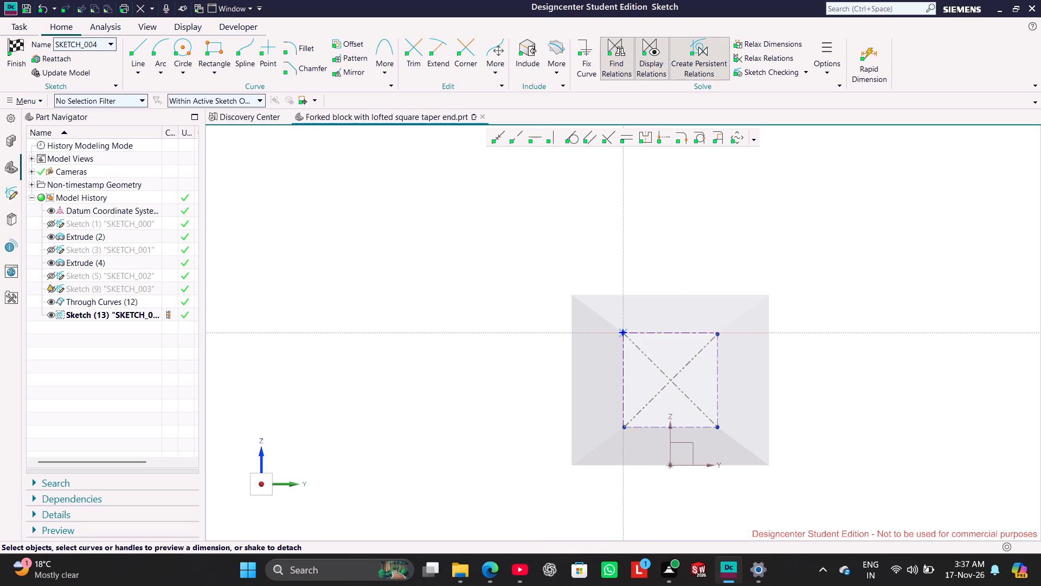
scroll(715, 378, up, 3)
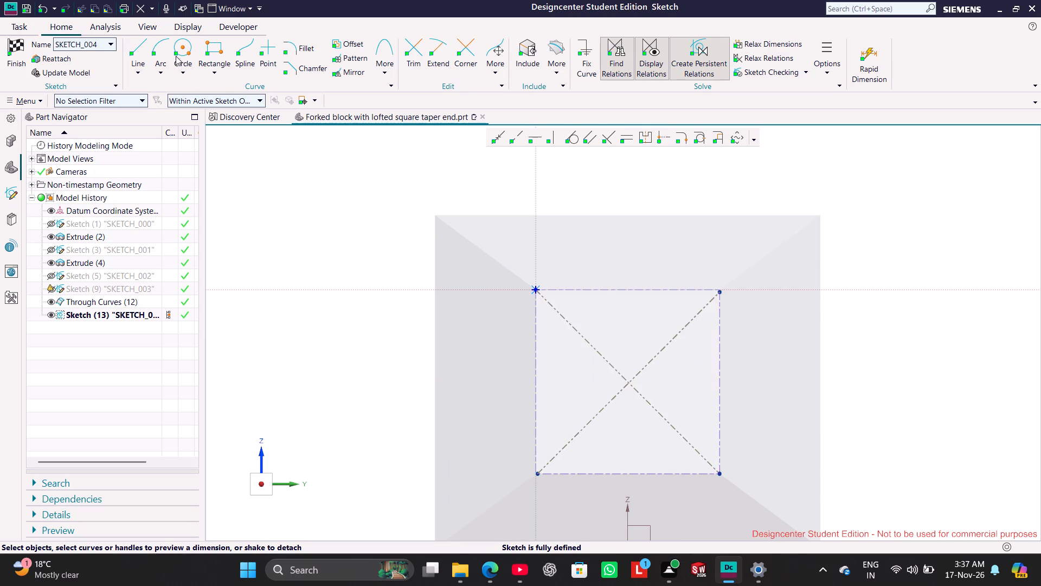
click(178, 44)
click(629, 381)
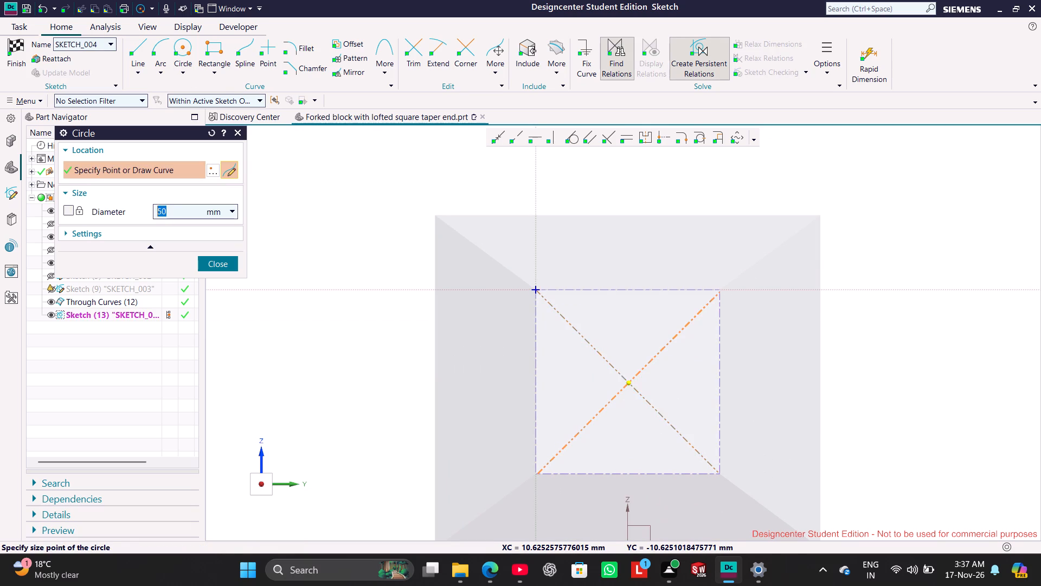
click(673, 405)
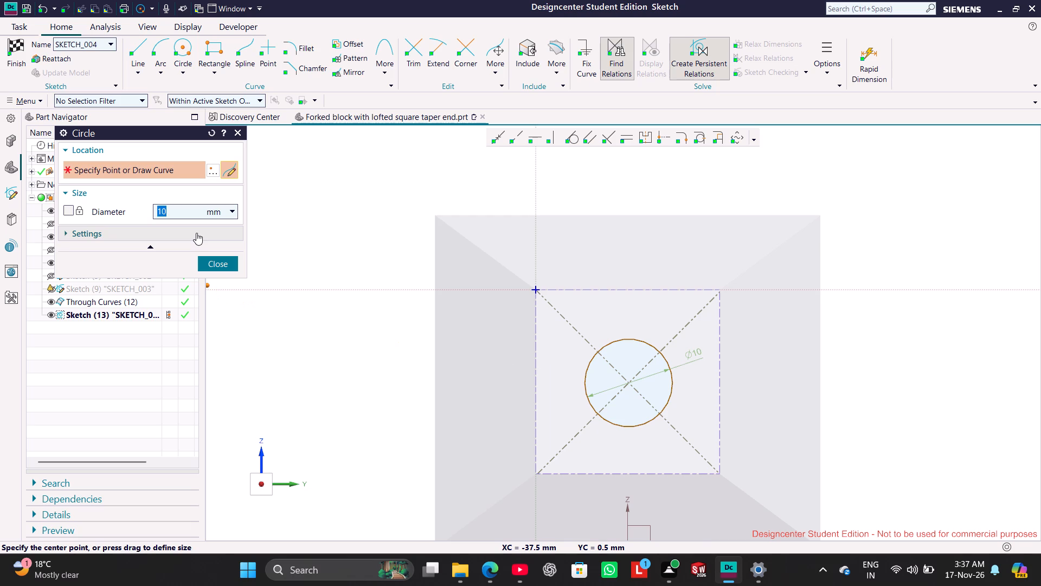
Set the circle's diameter to 11 mm.
text(11)
key(Return)
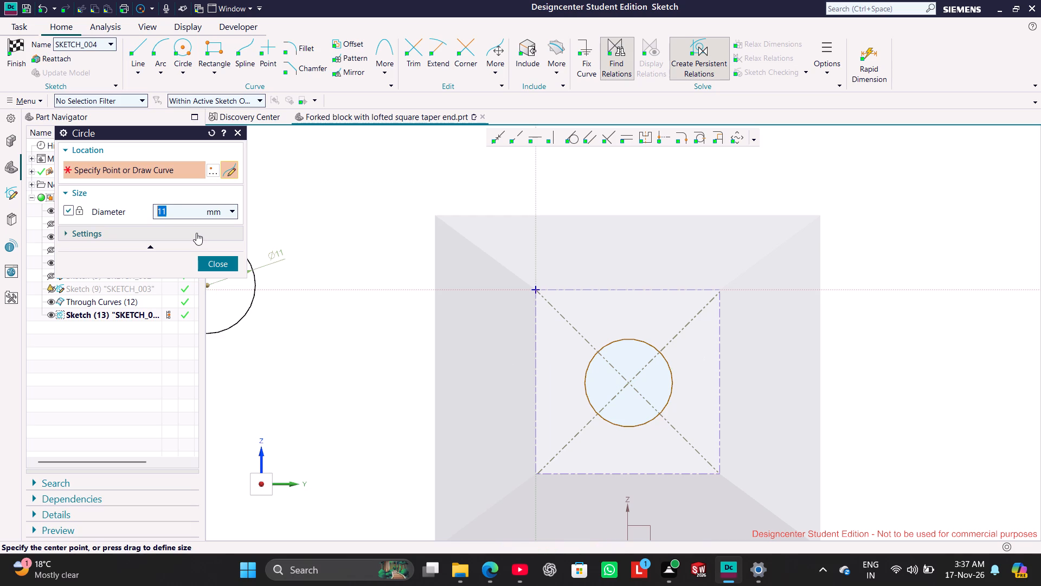
click(230, 263)
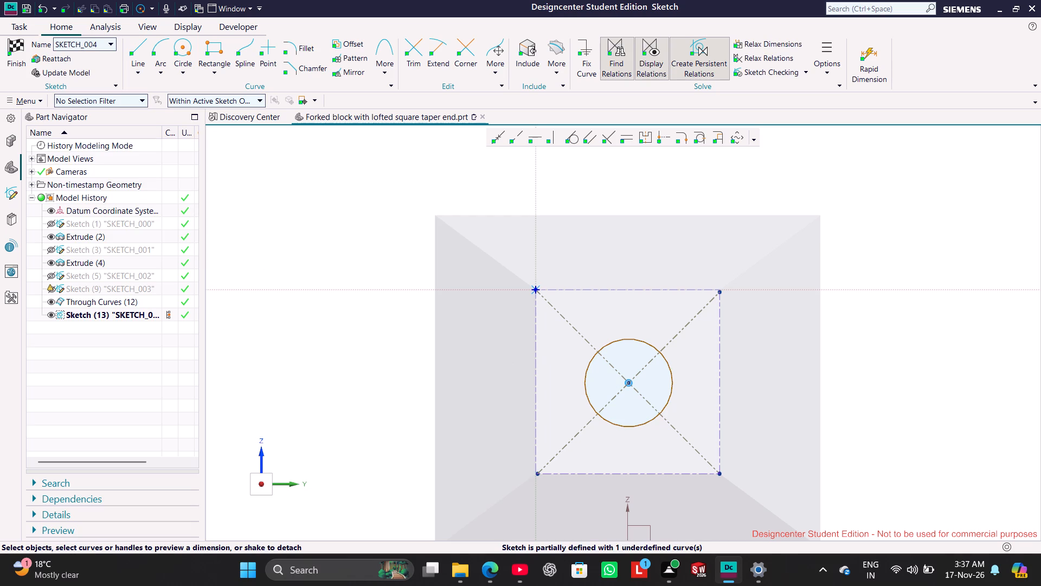
click(619, 340)
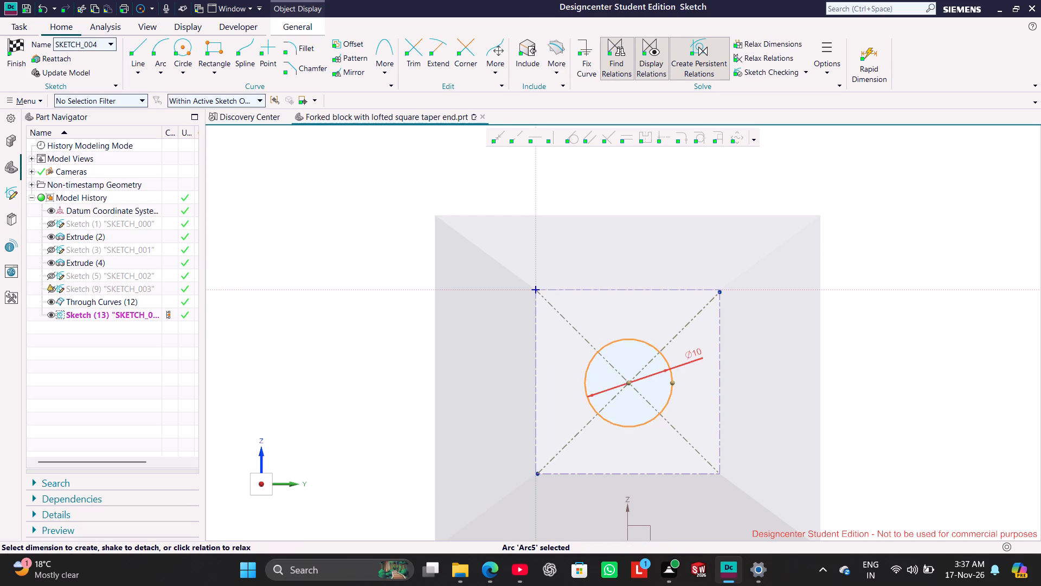
double_click(698, 352)
text(11)
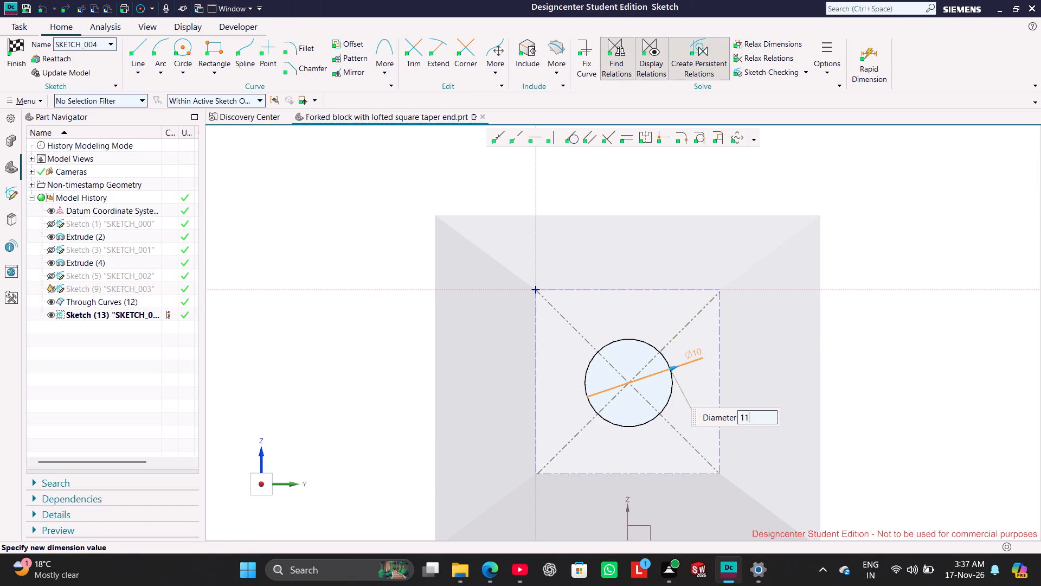
key(Return)
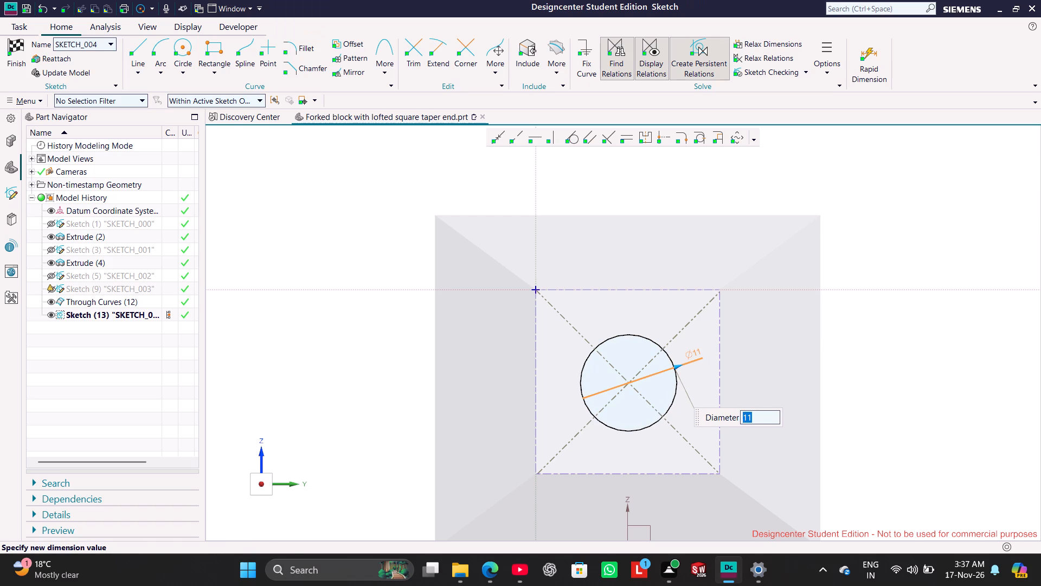
click(948, 335)
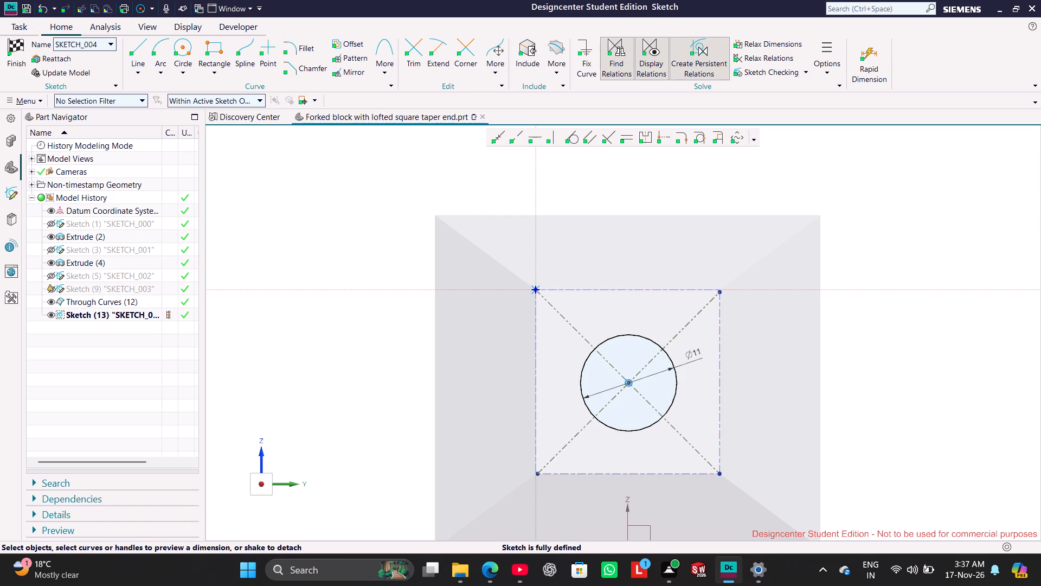
drag(705, 457, 720, 386)
Finish the circle sketch and hide it in the model.
click(12, 54)
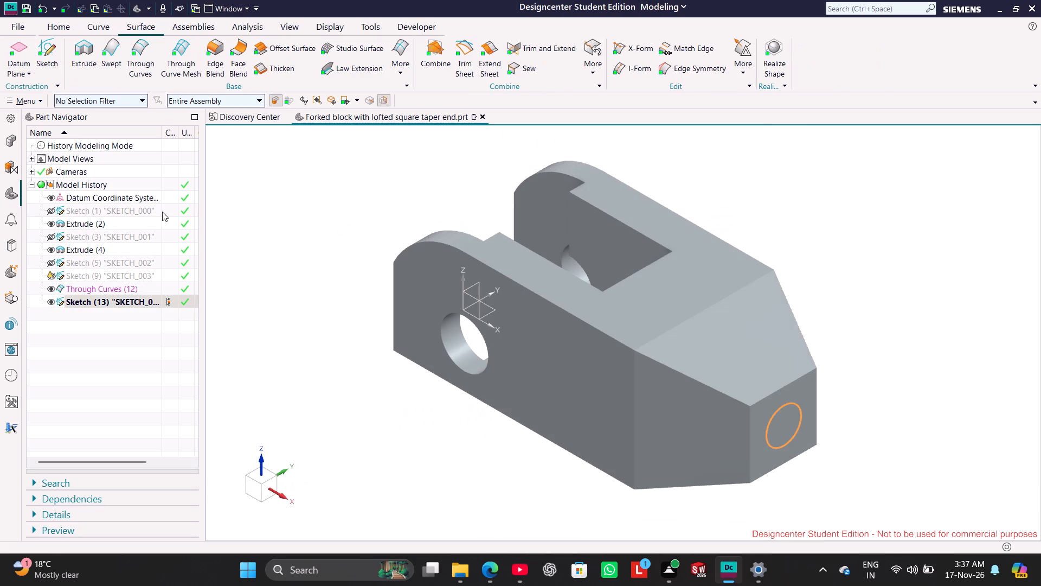
click(48, 304)
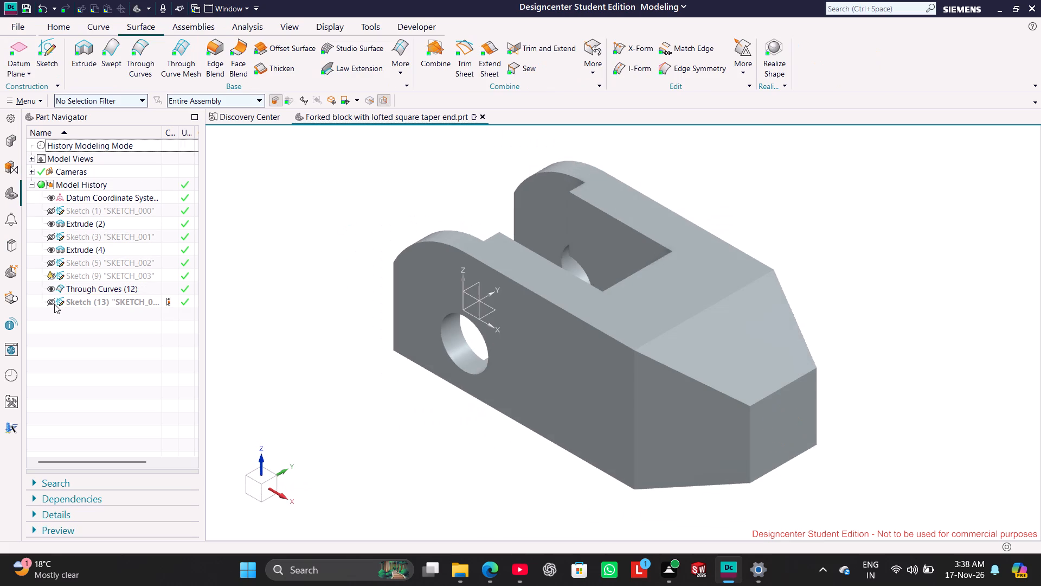
Extrude the circle sketch 25 mm in the reversed direction into the taper, with the inferred Boolean subtracting it as a hole.
right_click(141, 302)
click(182, 319)
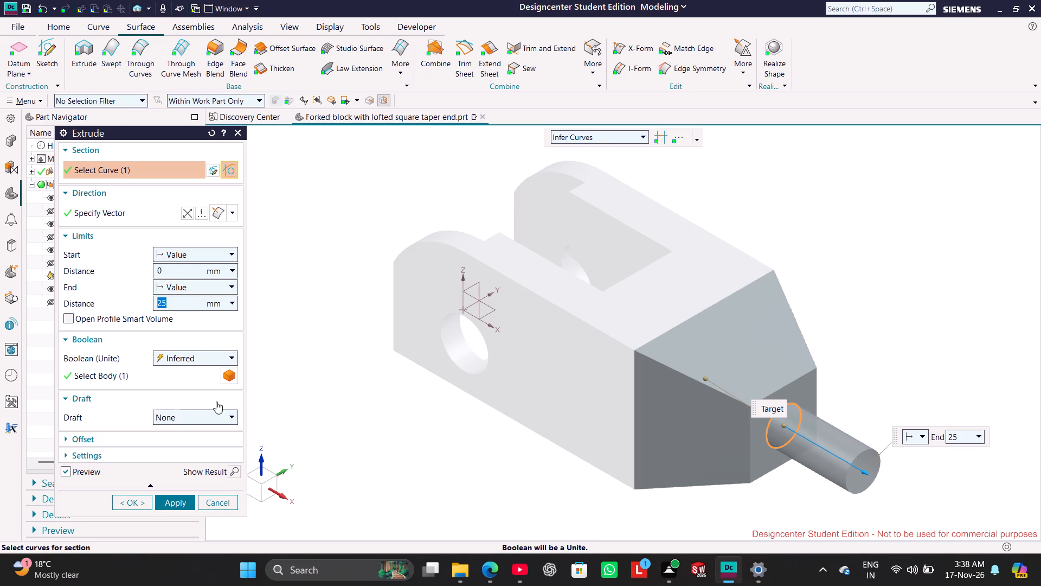
click(187, 213)
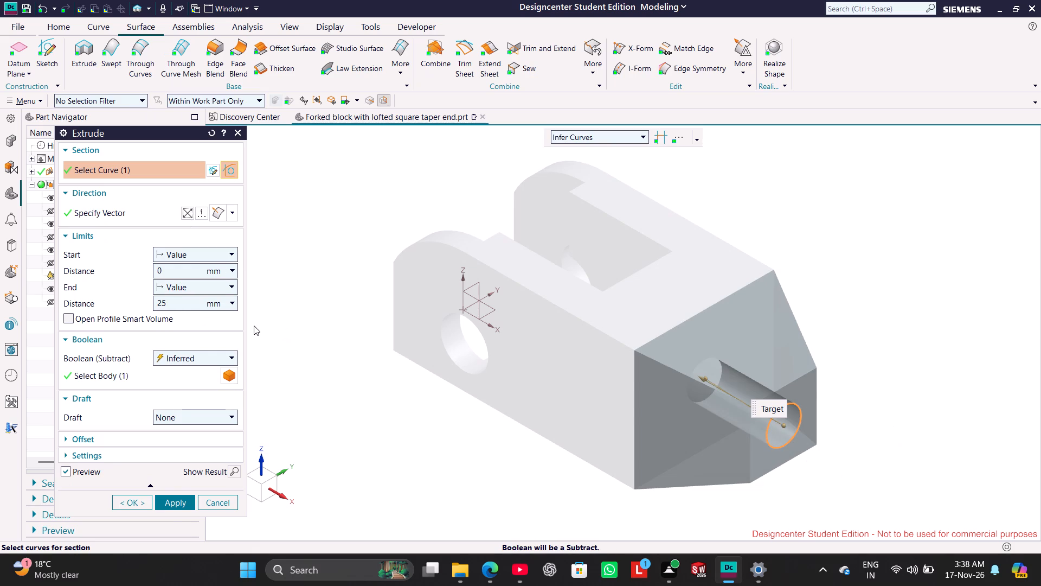
click(172, 504)
click(408, 441)
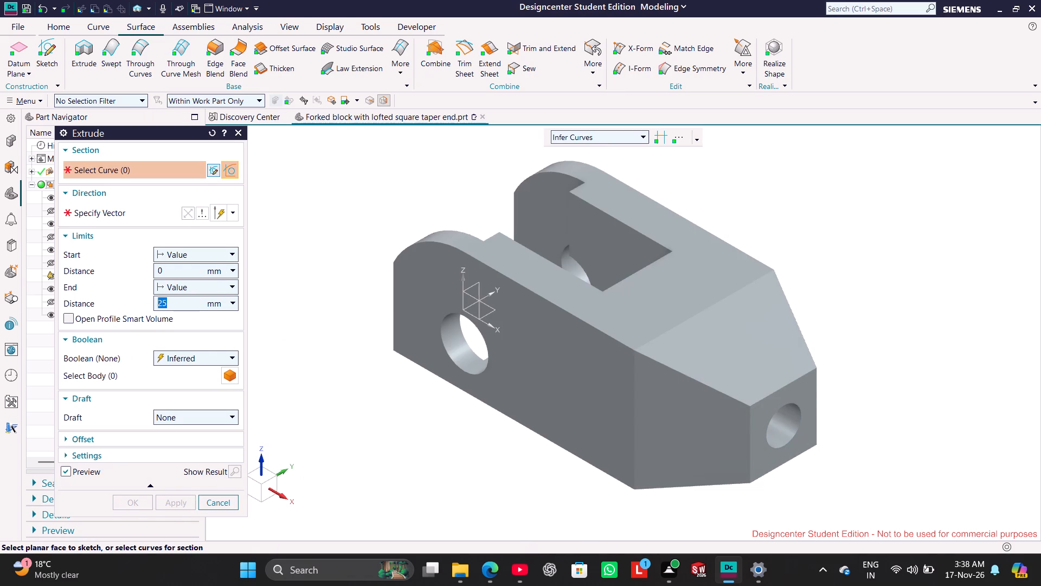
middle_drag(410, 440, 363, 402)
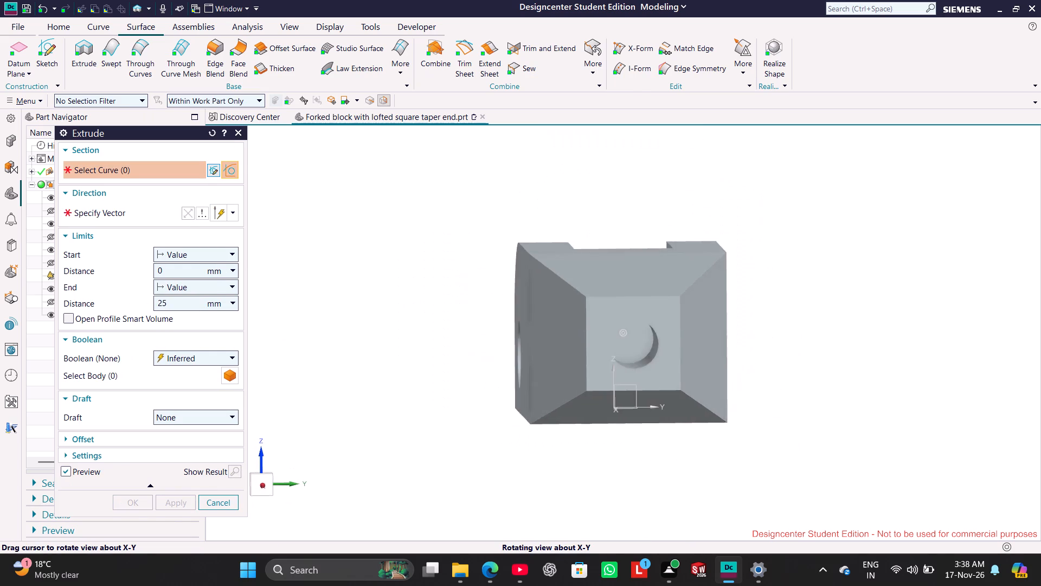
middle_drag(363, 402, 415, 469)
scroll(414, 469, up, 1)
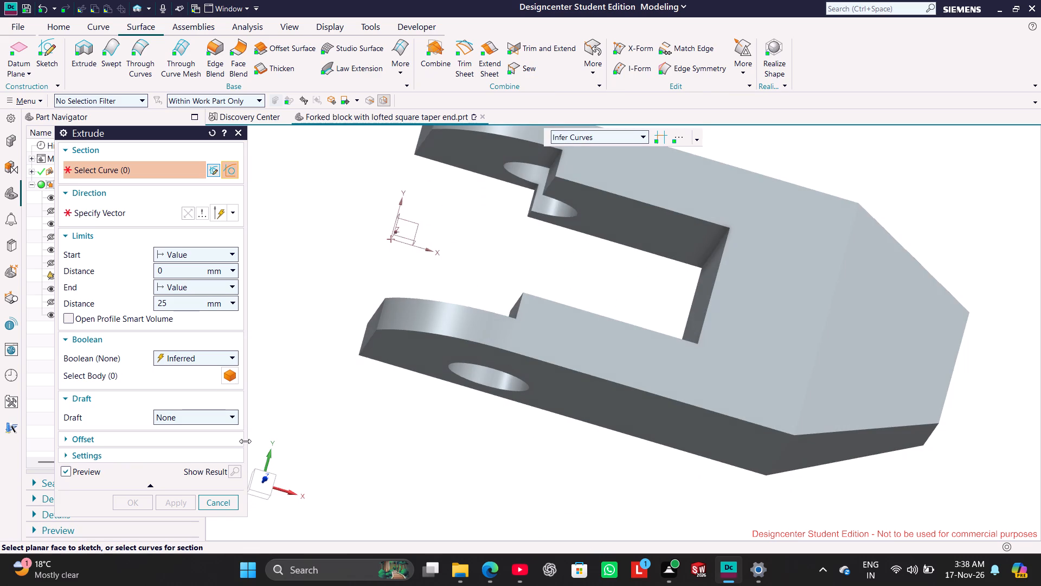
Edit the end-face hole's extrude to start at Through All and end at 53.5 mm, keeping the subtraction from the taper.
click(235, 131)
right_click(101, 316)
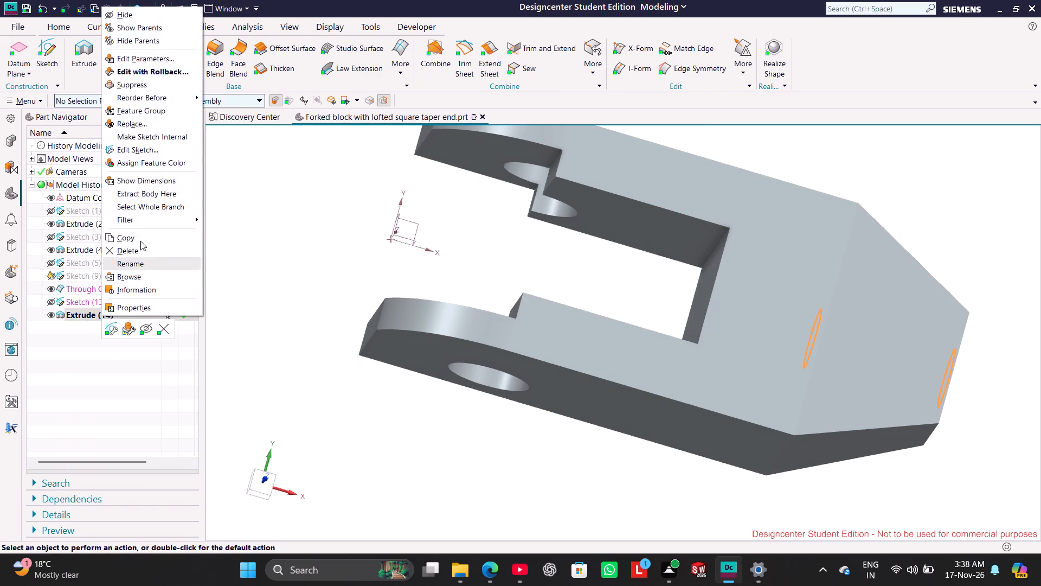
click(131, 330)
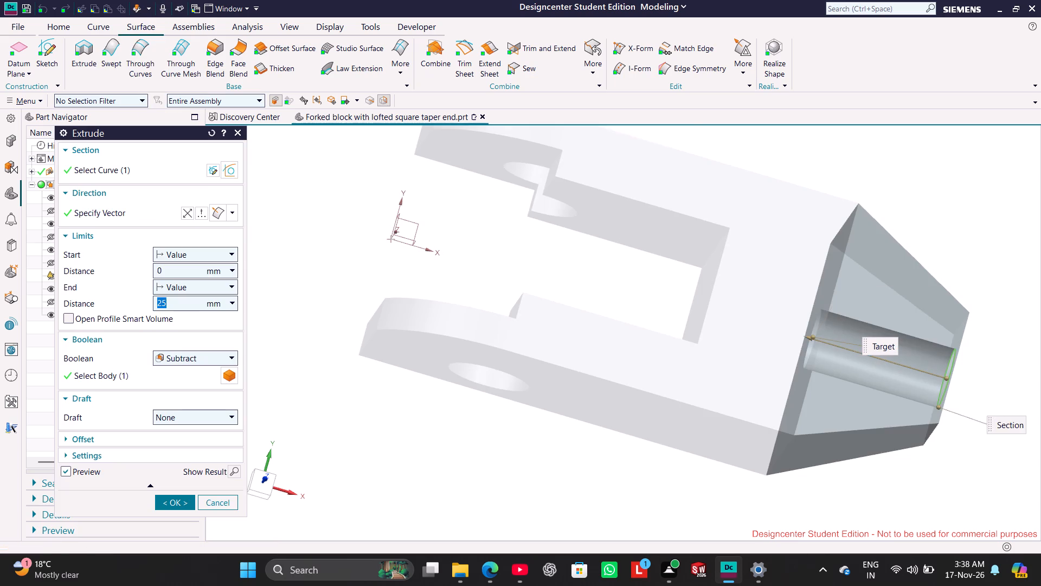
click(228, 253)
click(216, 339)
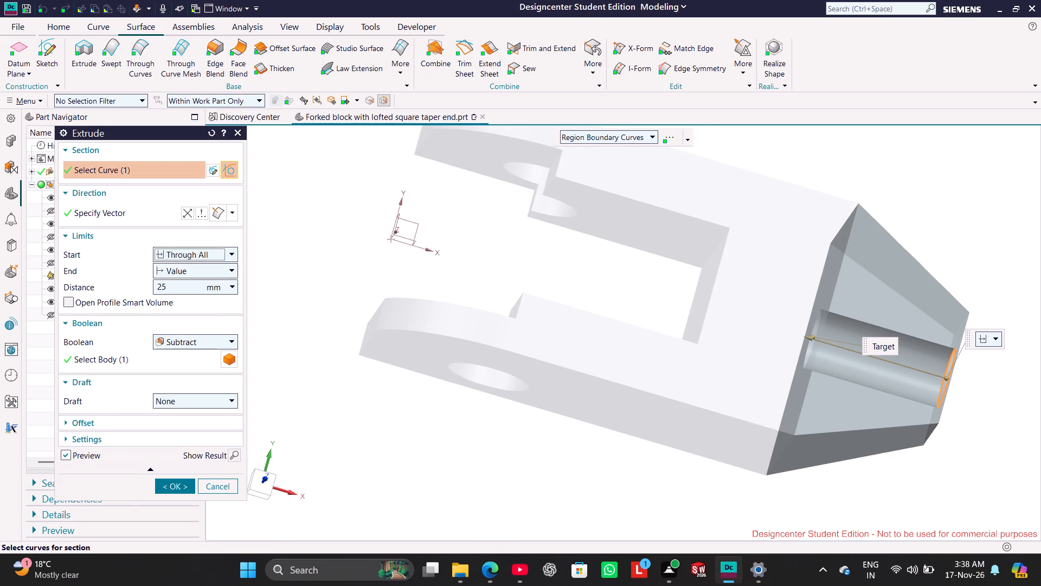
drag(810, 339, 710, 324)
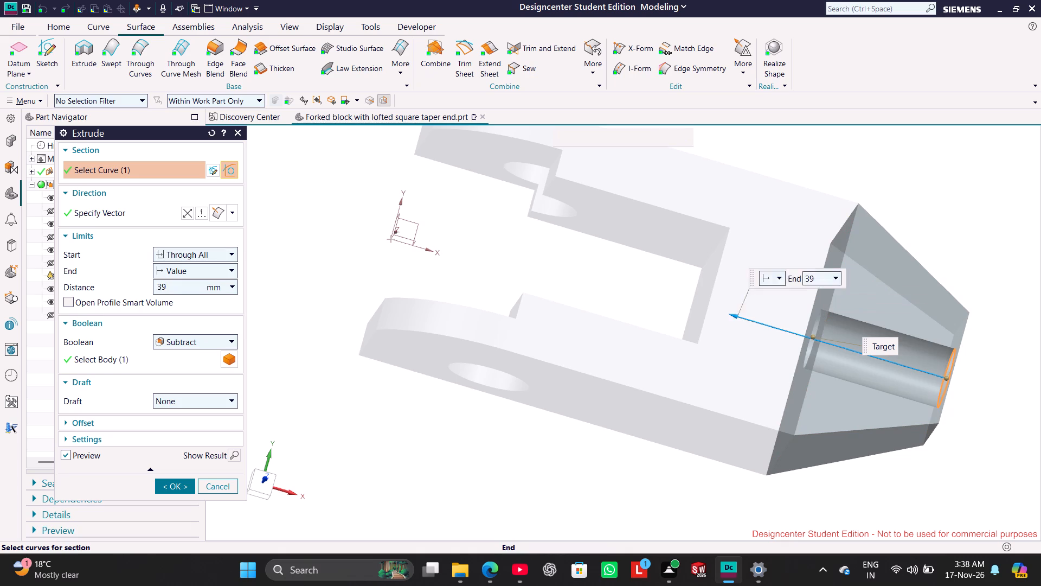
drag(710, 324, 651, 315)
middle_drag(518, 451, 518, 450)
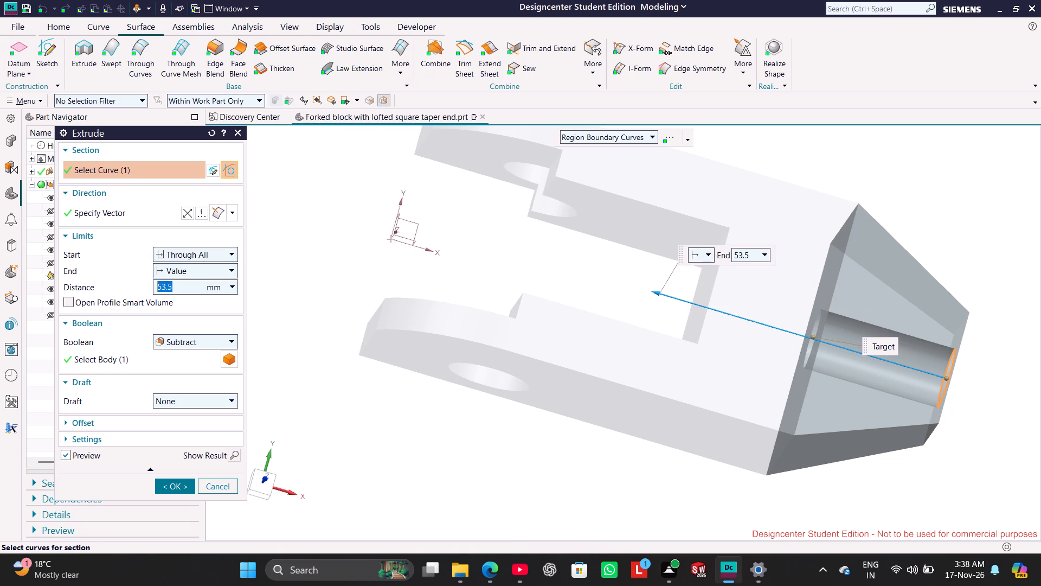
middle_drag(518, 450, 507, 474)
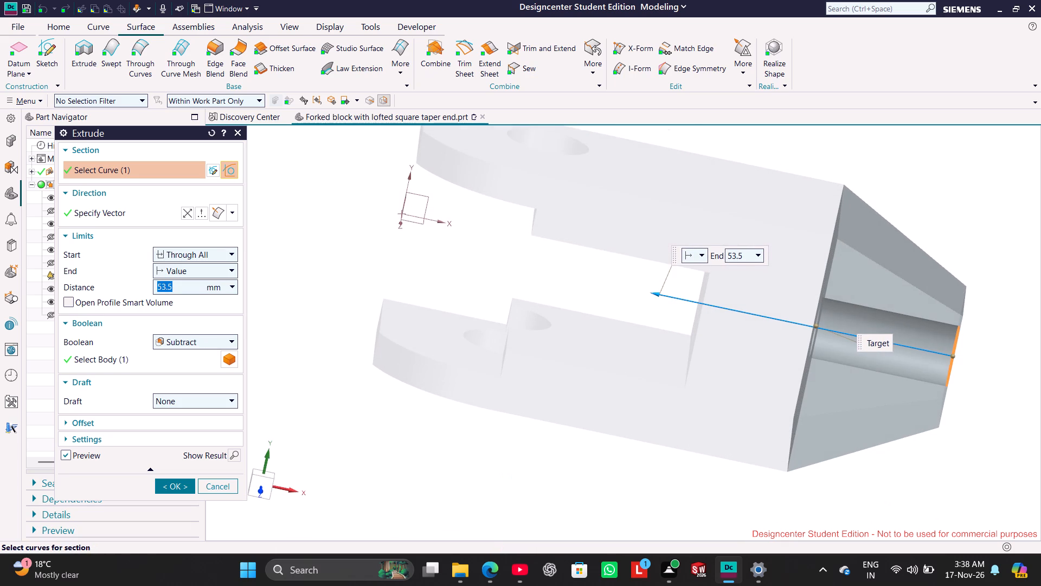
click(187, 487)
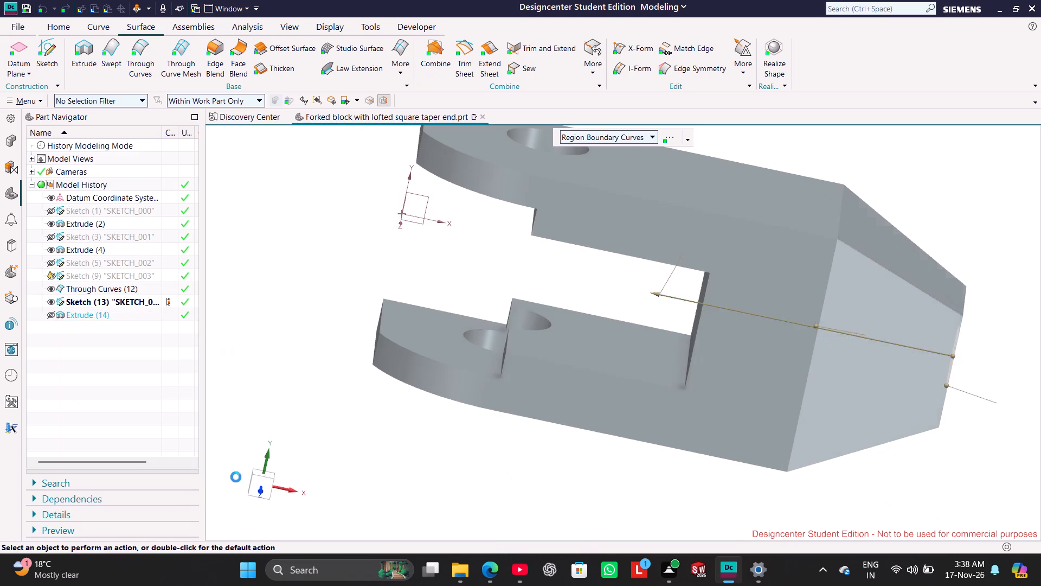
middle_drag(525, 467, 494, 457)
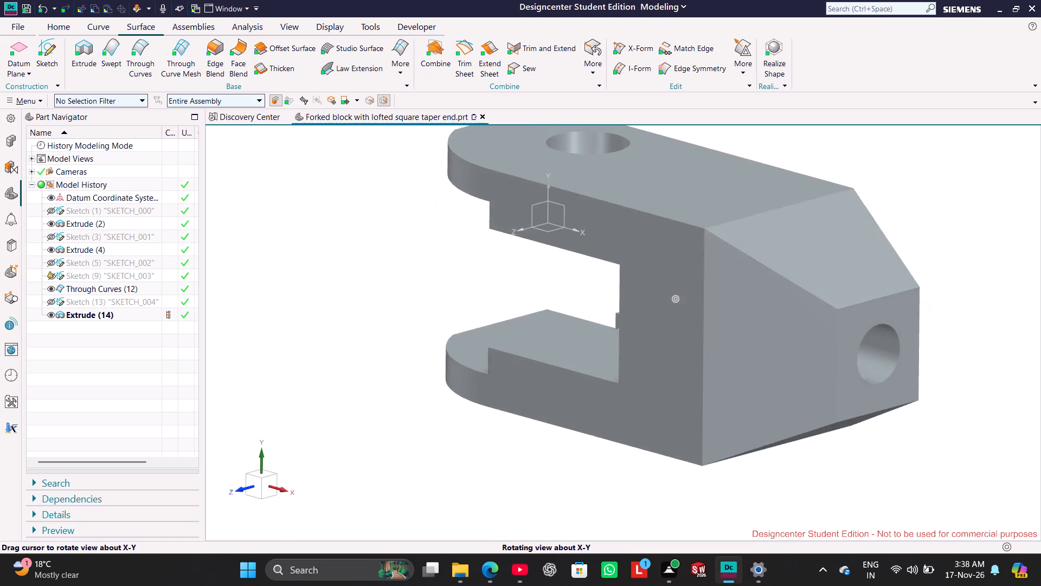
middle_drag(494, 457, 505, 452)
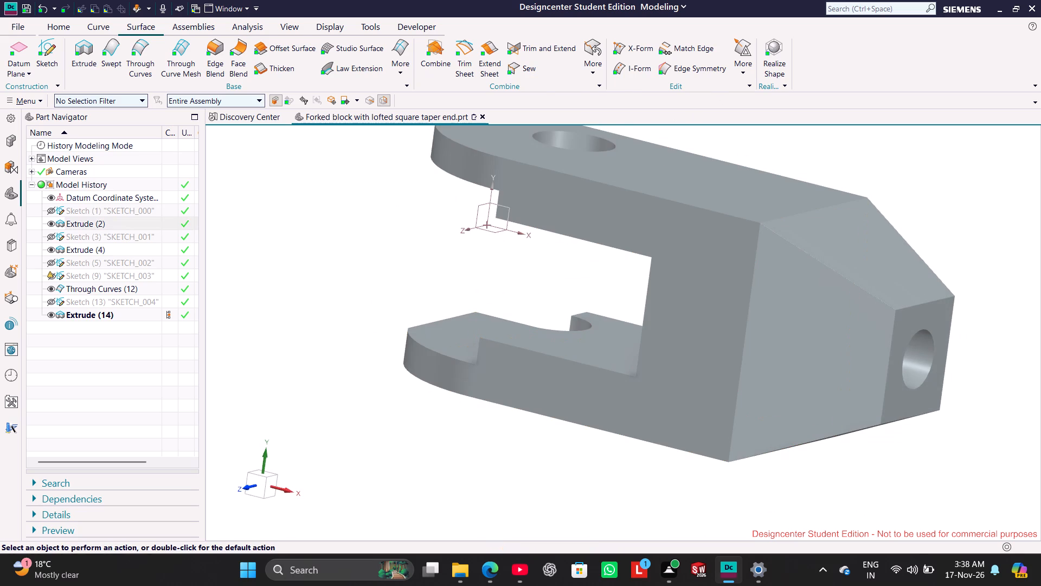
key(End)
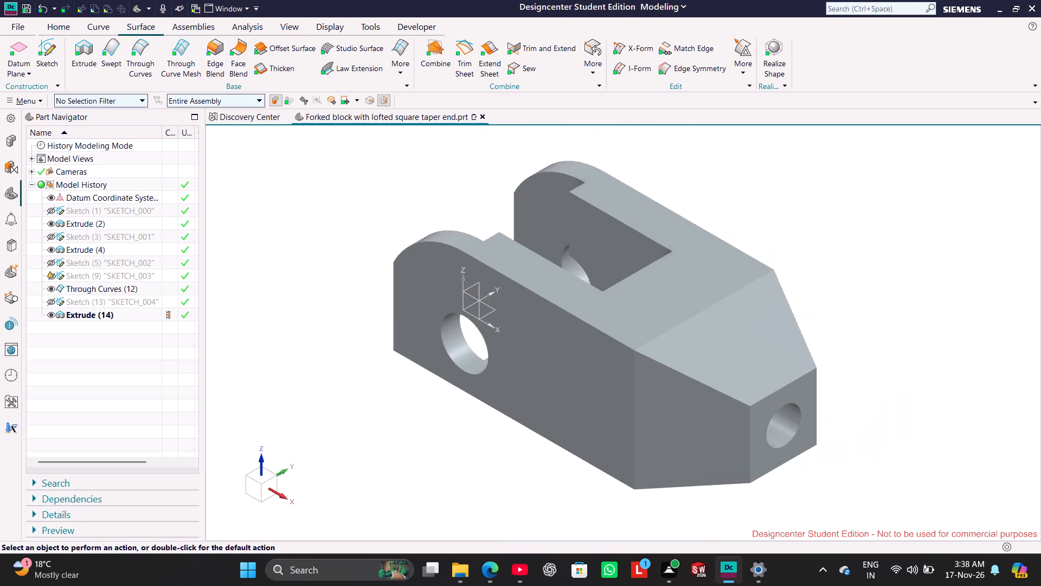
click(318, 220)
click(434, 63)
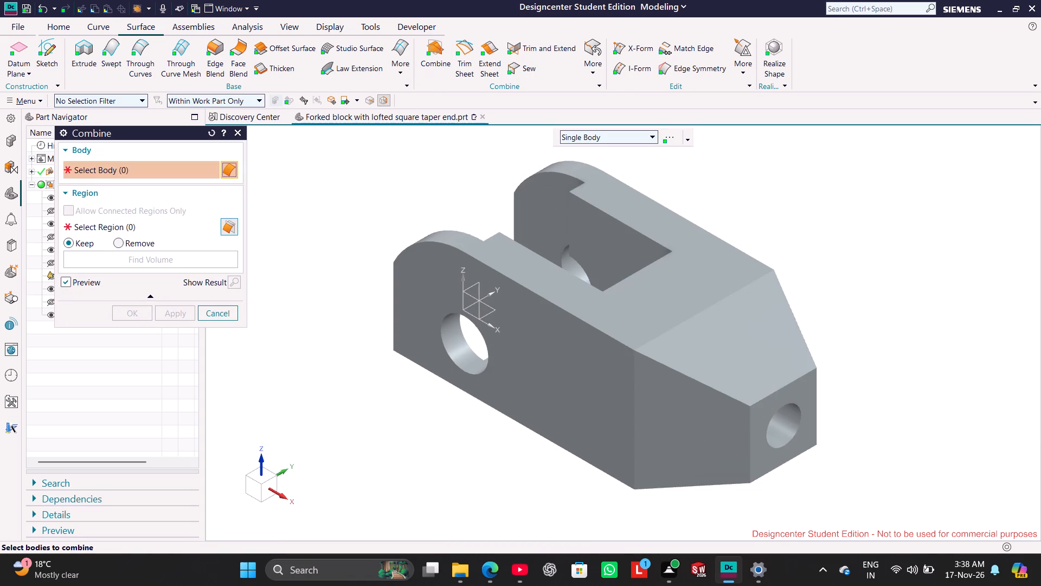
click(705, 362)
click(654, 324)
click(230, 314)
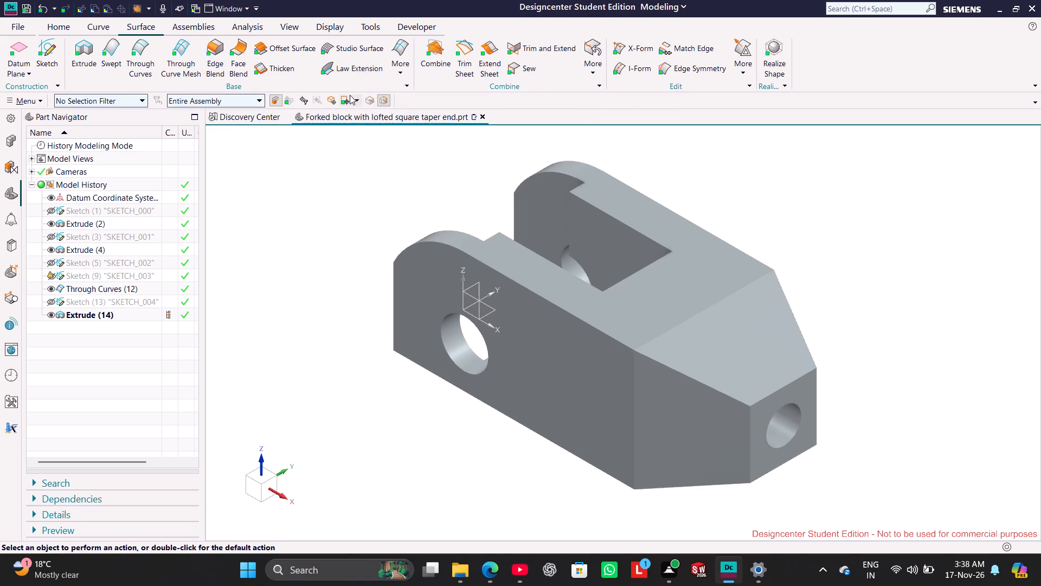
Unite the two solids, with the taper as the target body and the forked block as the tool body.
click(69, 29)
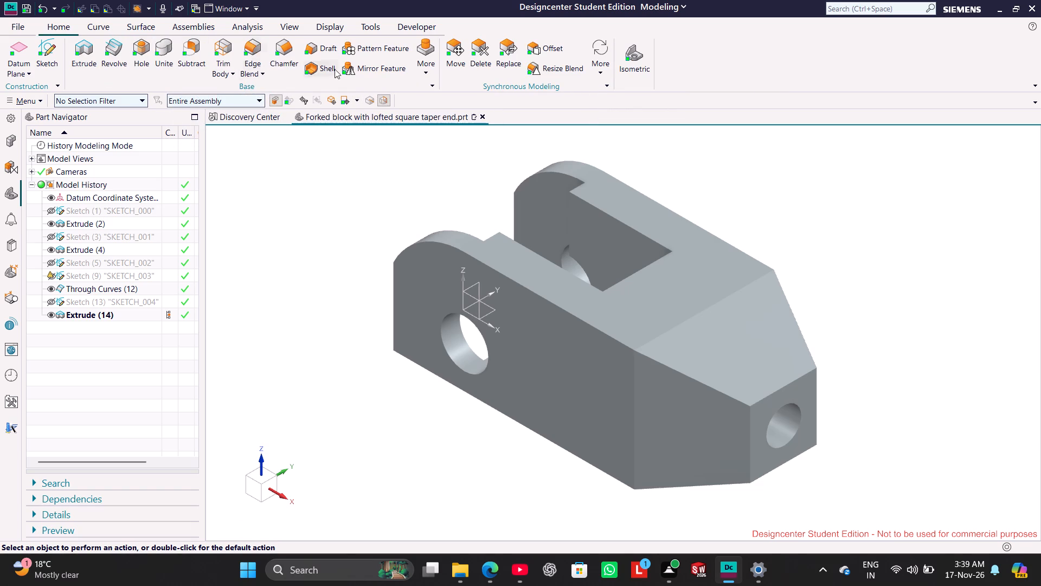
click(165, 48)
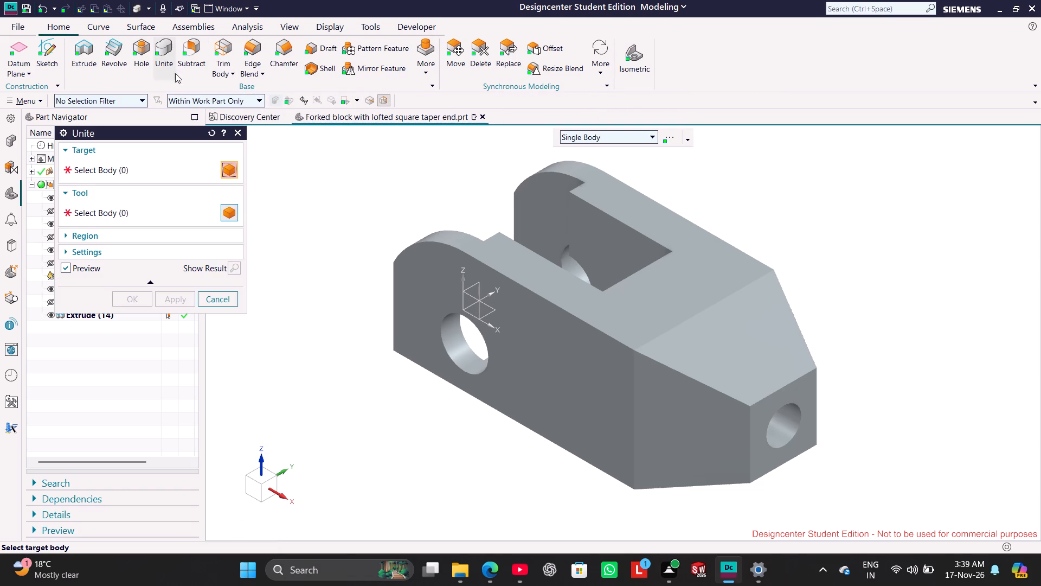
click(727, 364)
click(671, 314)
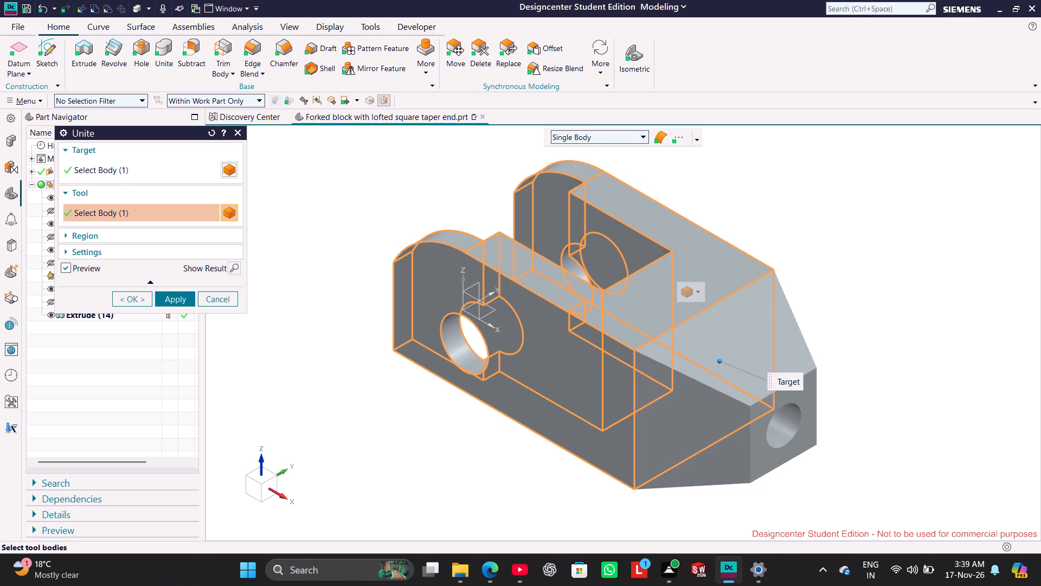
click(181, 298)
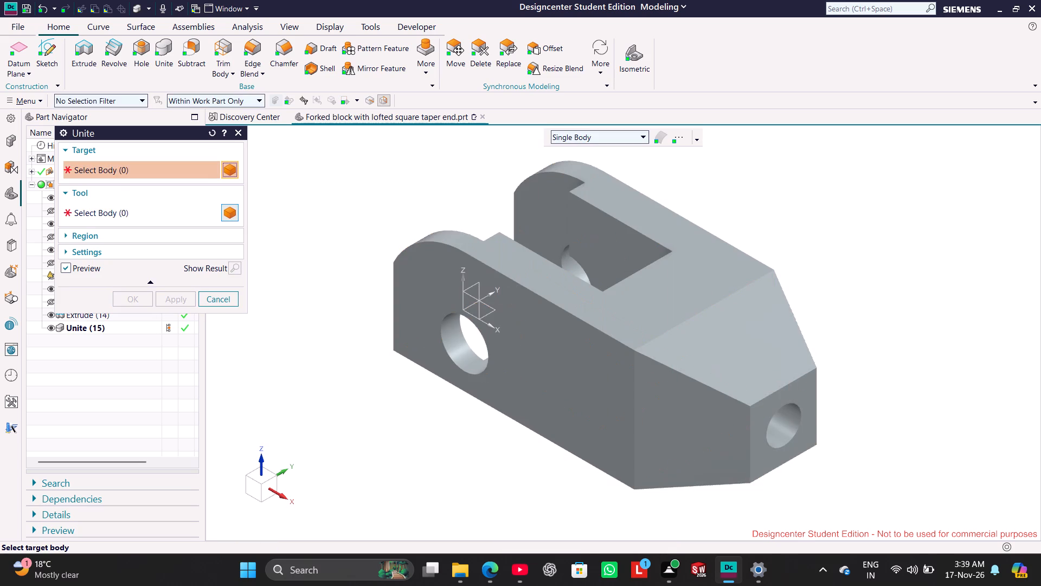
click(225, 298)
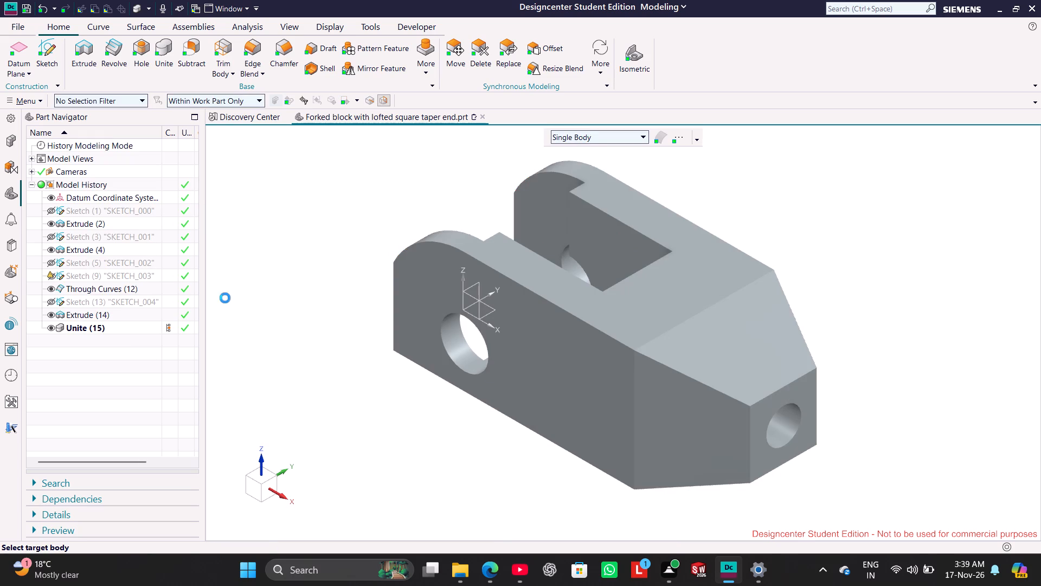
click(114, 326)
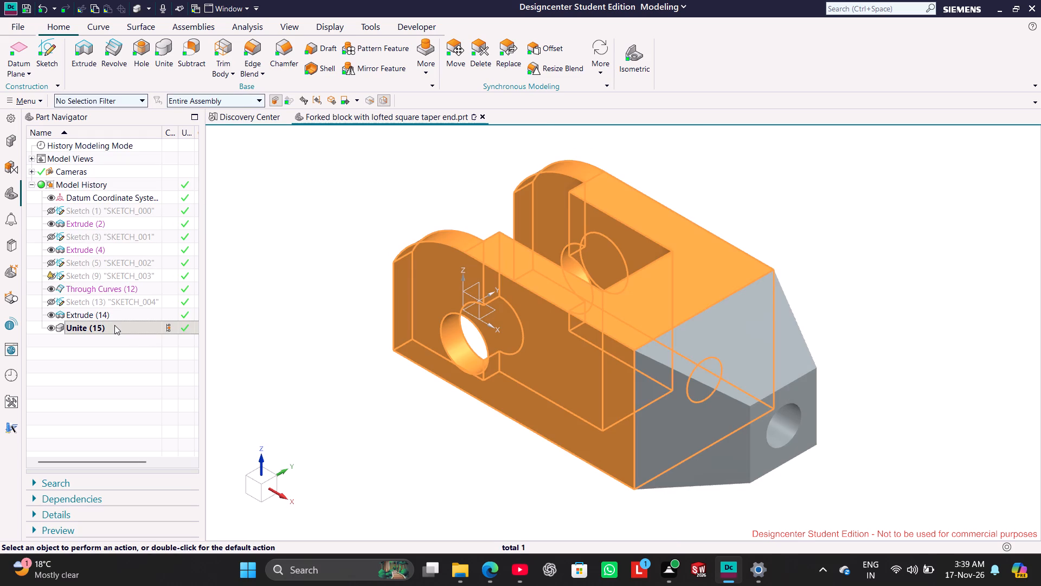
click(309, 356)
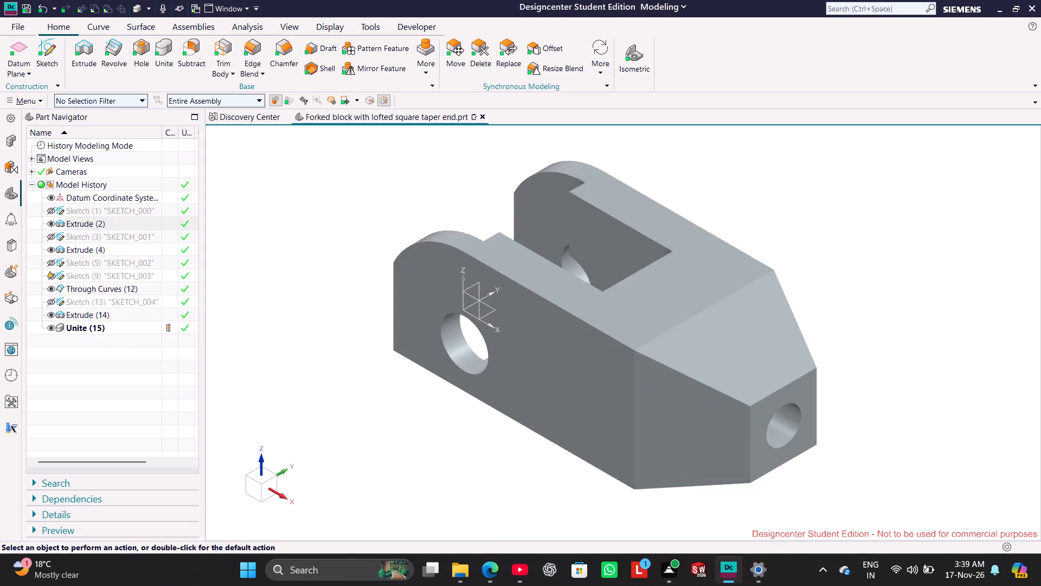
Delete the extrude feature that cuts the hole in the taper's square end face.
right_click(116, 313)
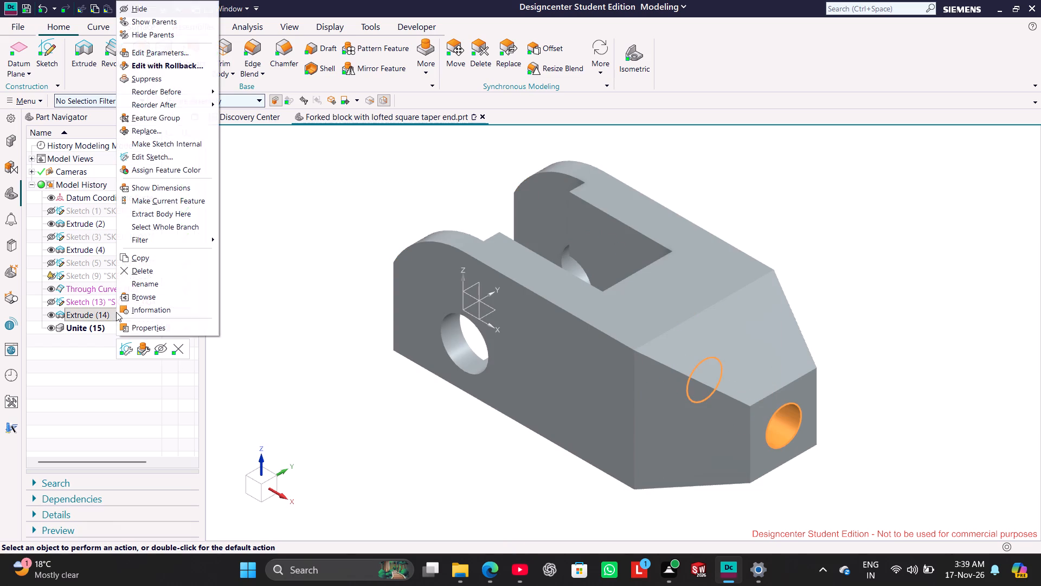
click(163, 271)
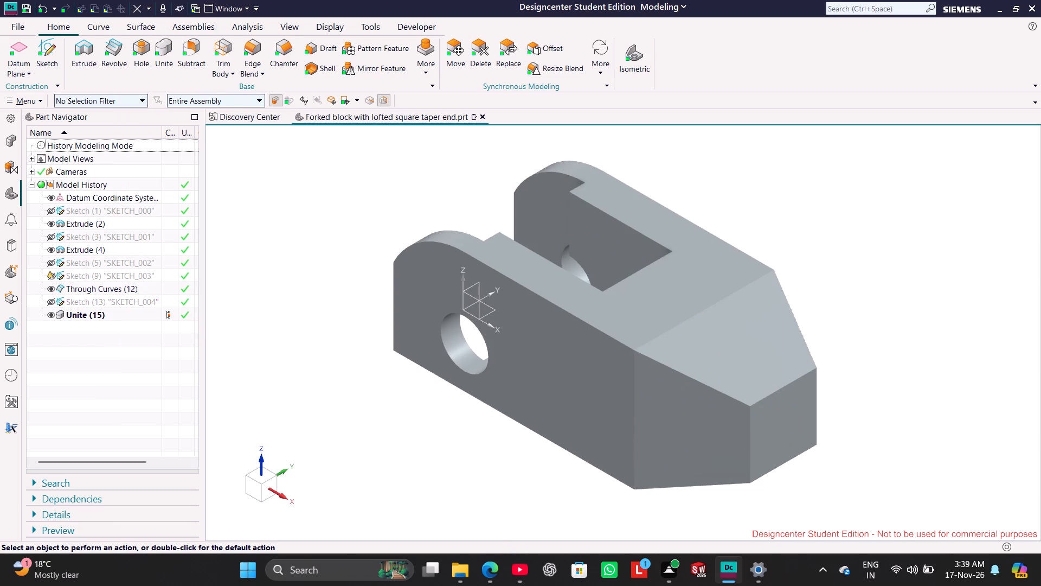
click(301, 286)
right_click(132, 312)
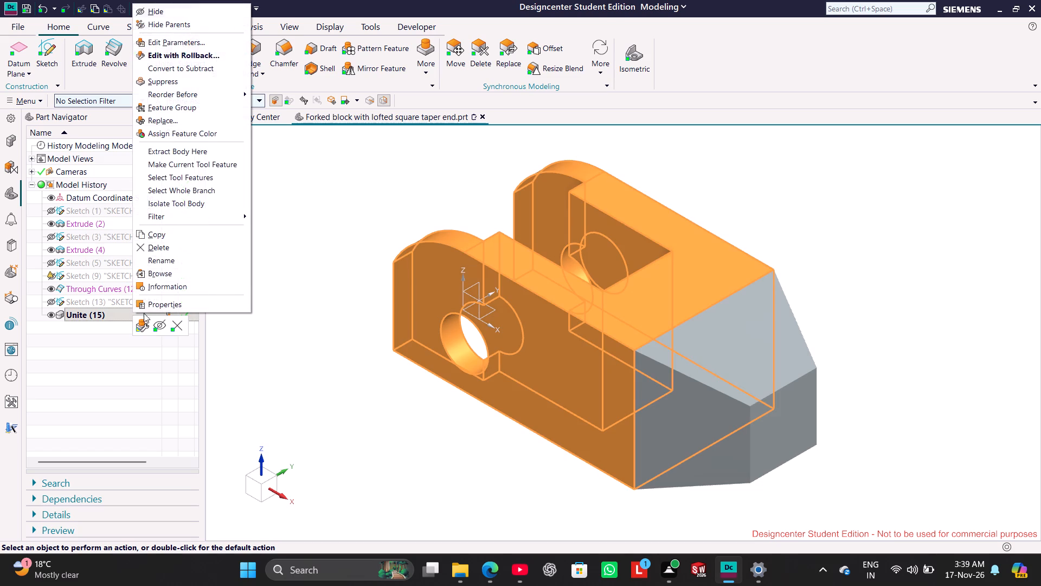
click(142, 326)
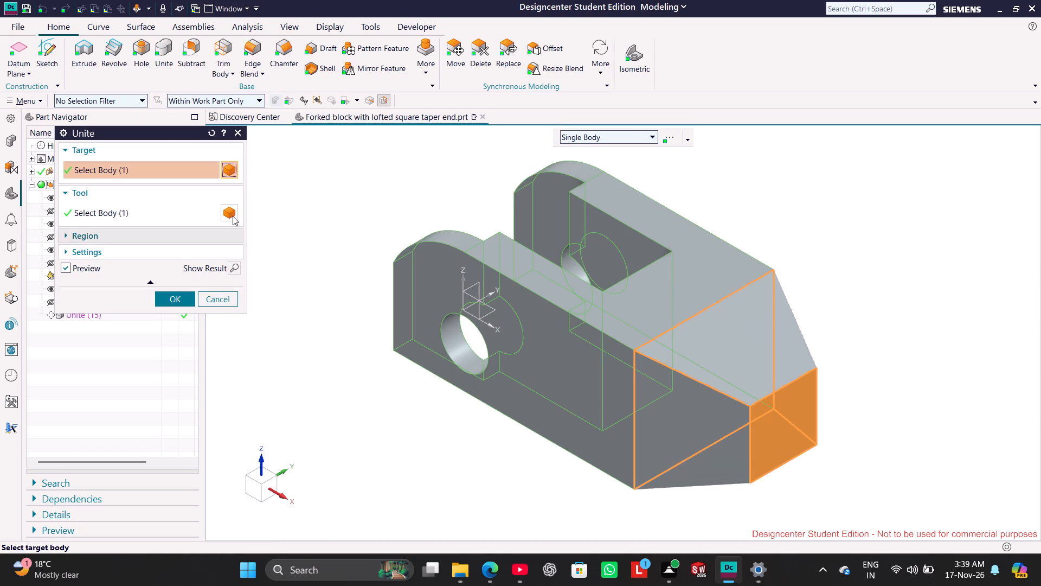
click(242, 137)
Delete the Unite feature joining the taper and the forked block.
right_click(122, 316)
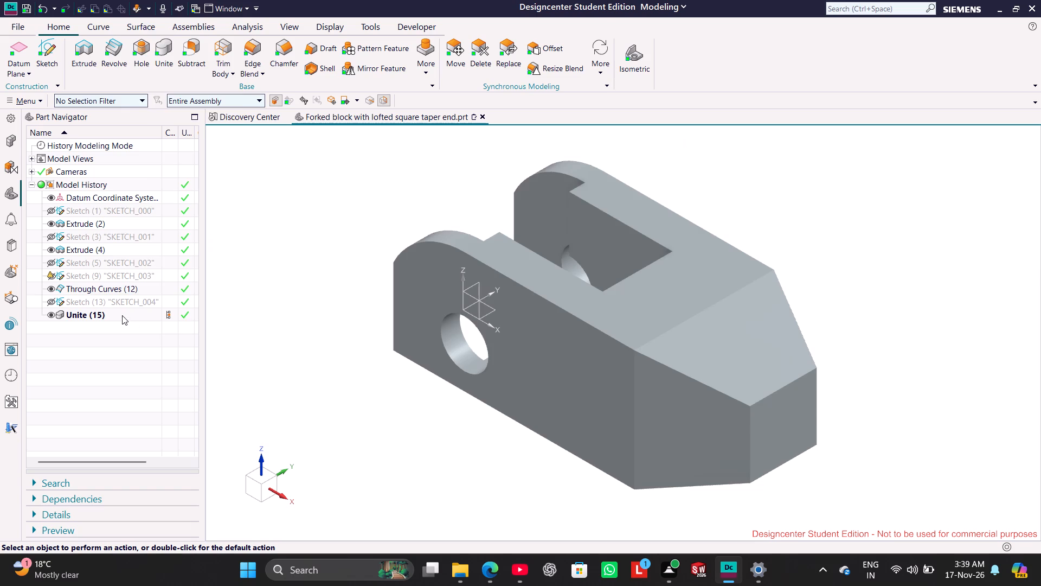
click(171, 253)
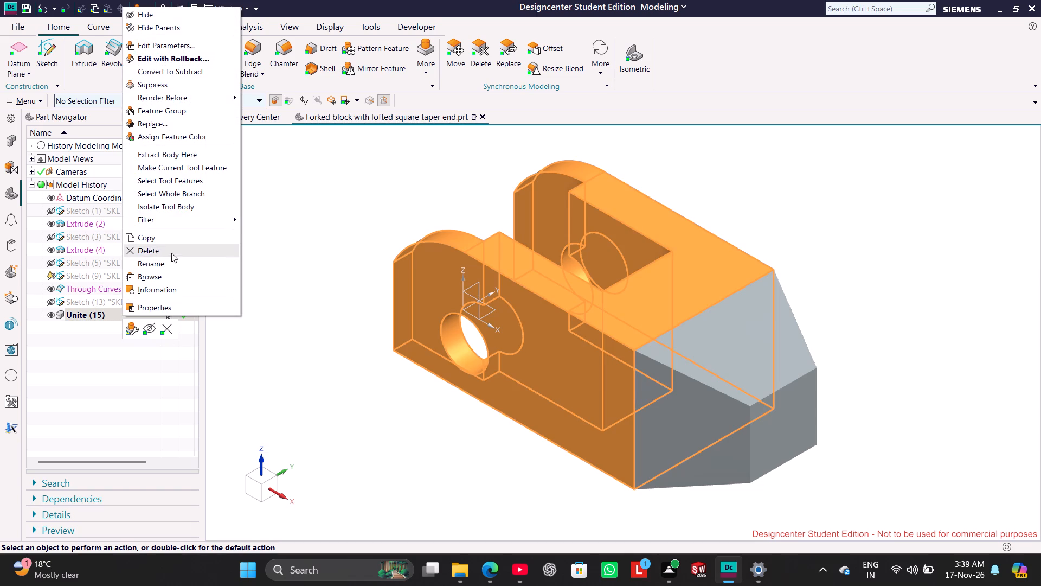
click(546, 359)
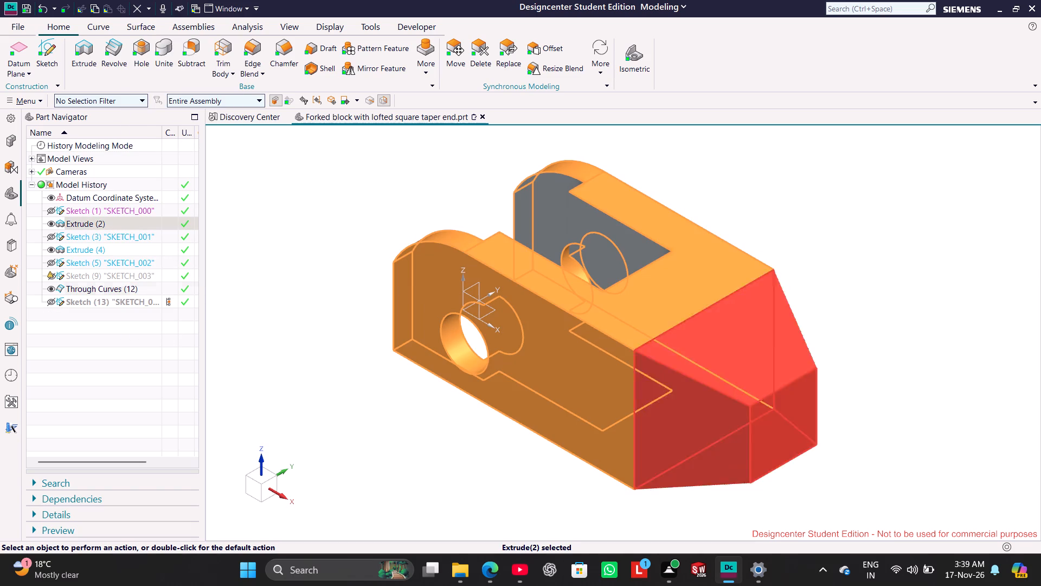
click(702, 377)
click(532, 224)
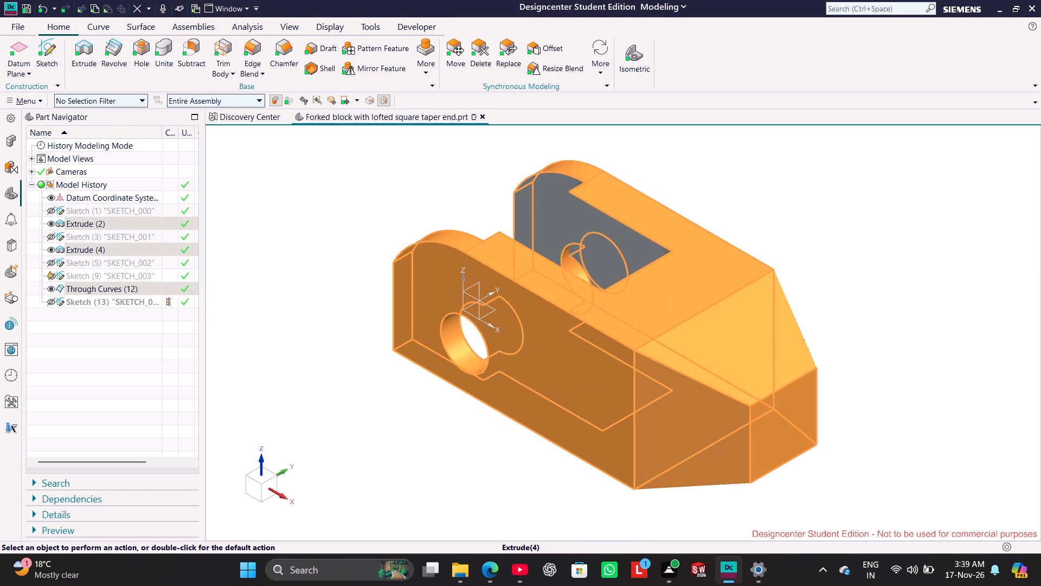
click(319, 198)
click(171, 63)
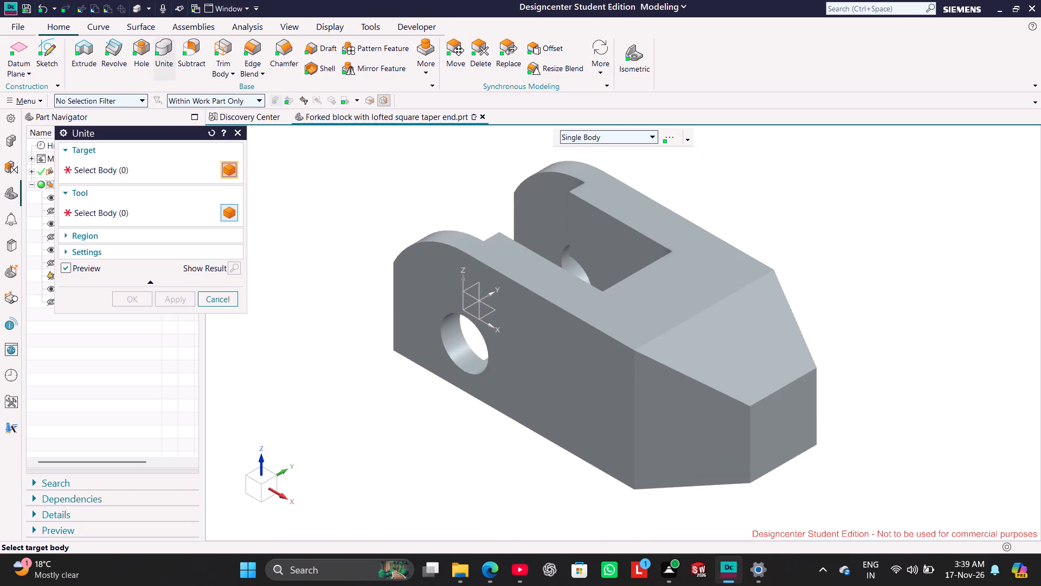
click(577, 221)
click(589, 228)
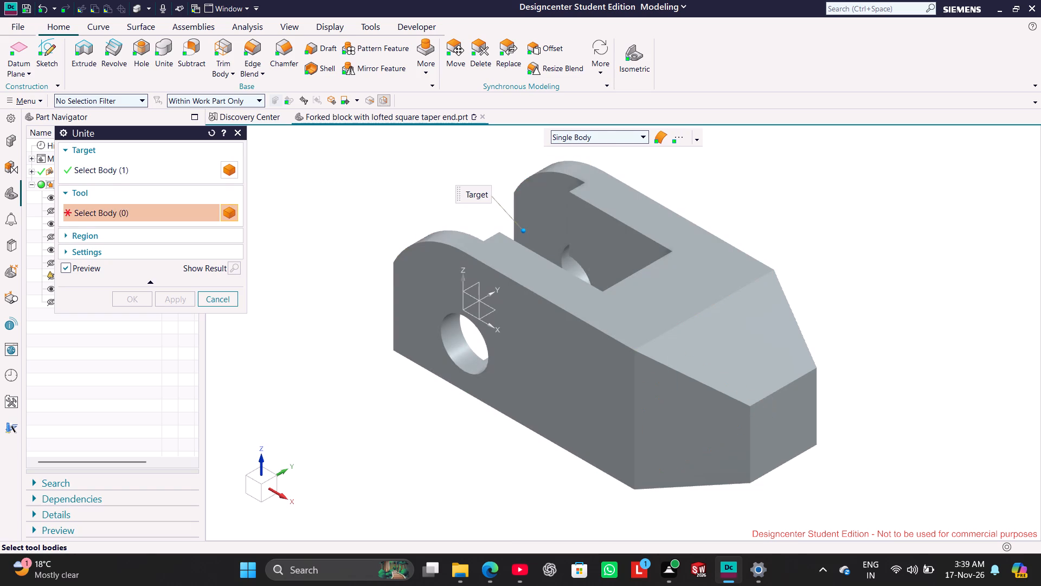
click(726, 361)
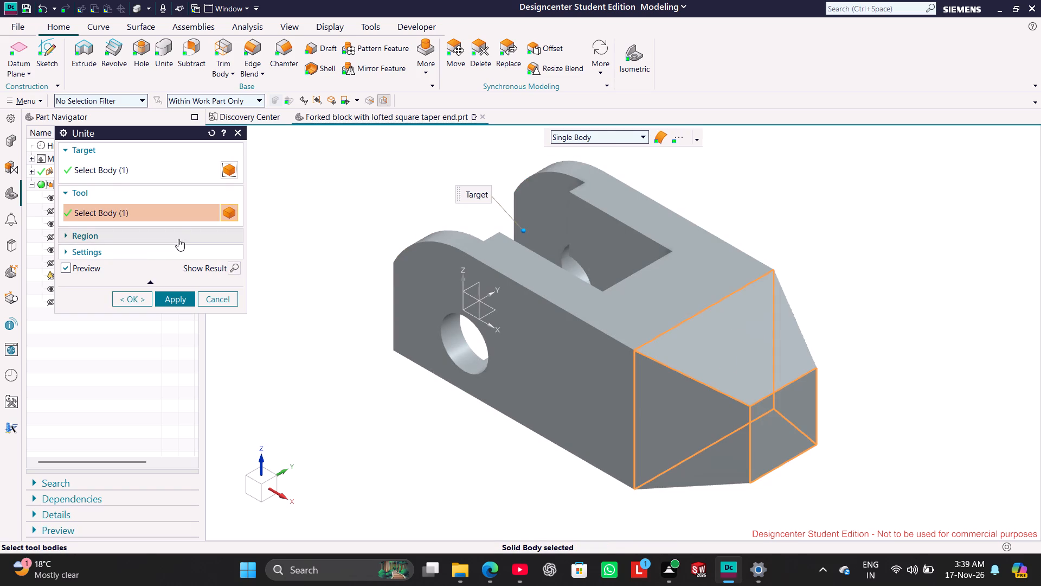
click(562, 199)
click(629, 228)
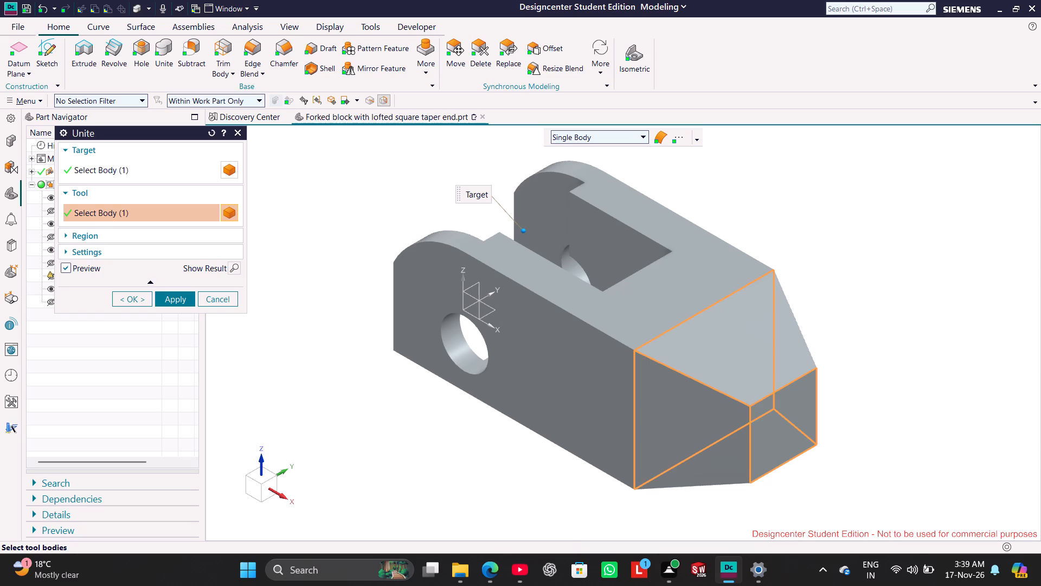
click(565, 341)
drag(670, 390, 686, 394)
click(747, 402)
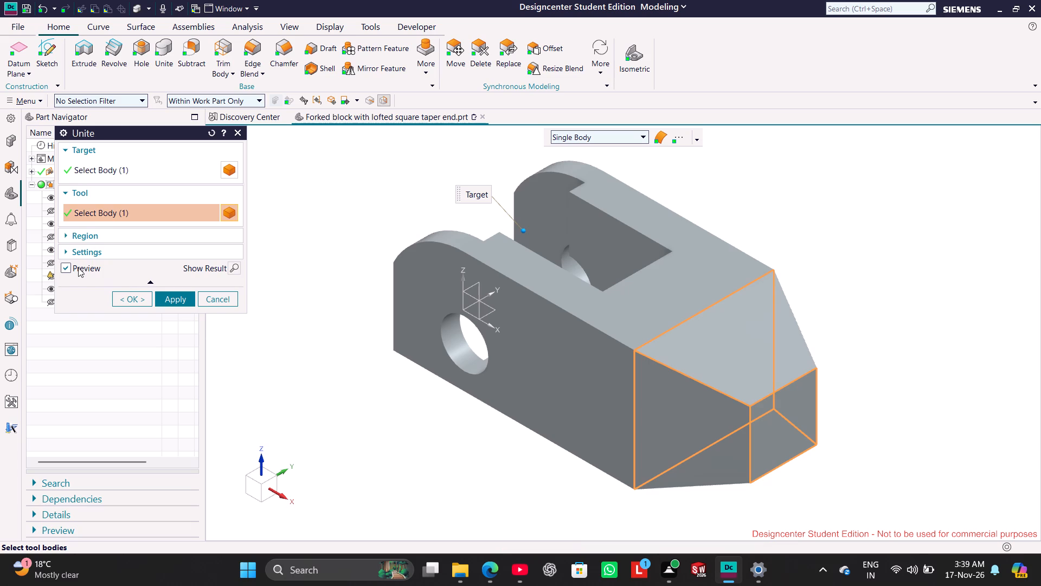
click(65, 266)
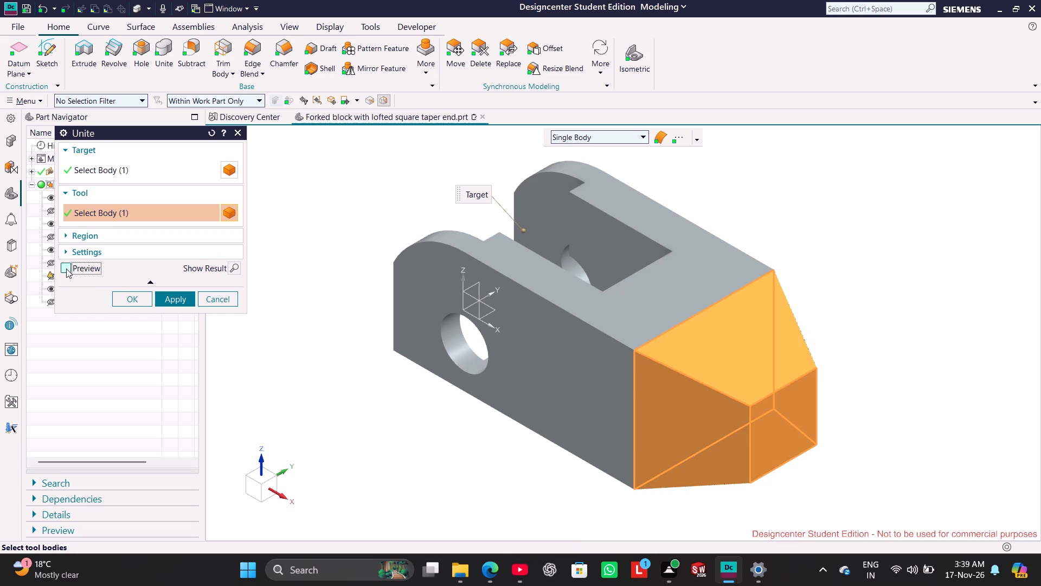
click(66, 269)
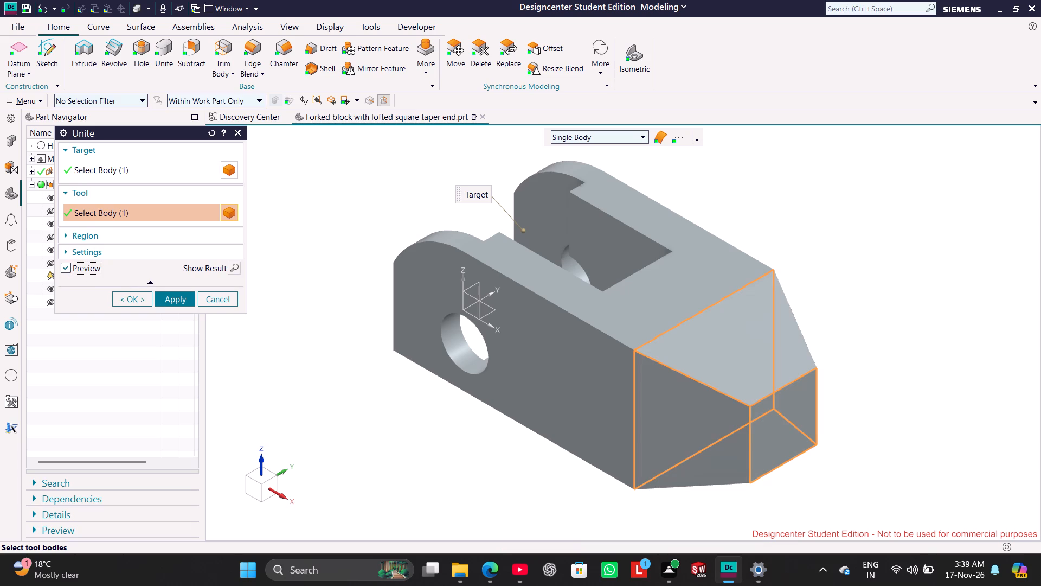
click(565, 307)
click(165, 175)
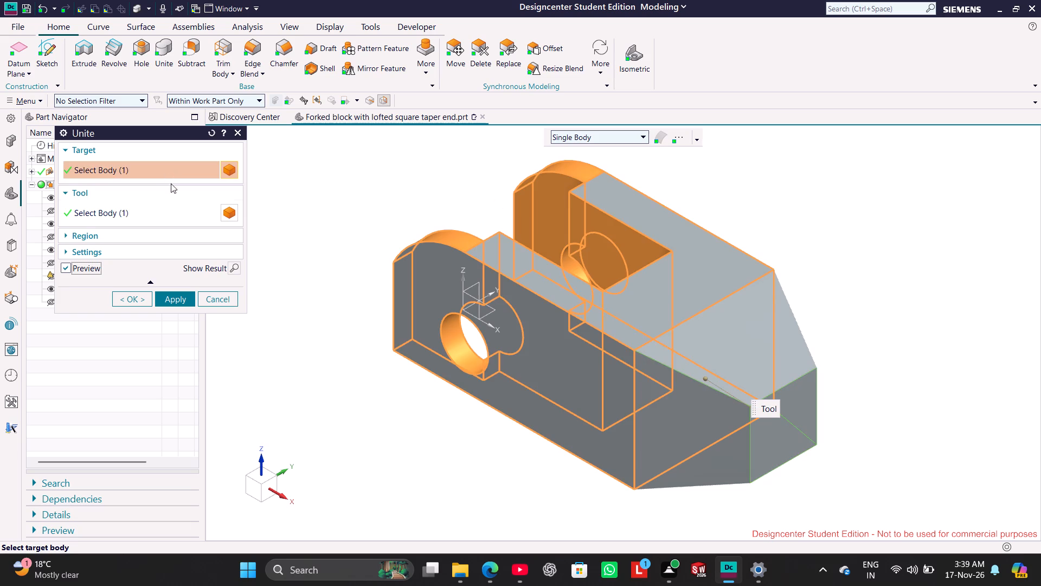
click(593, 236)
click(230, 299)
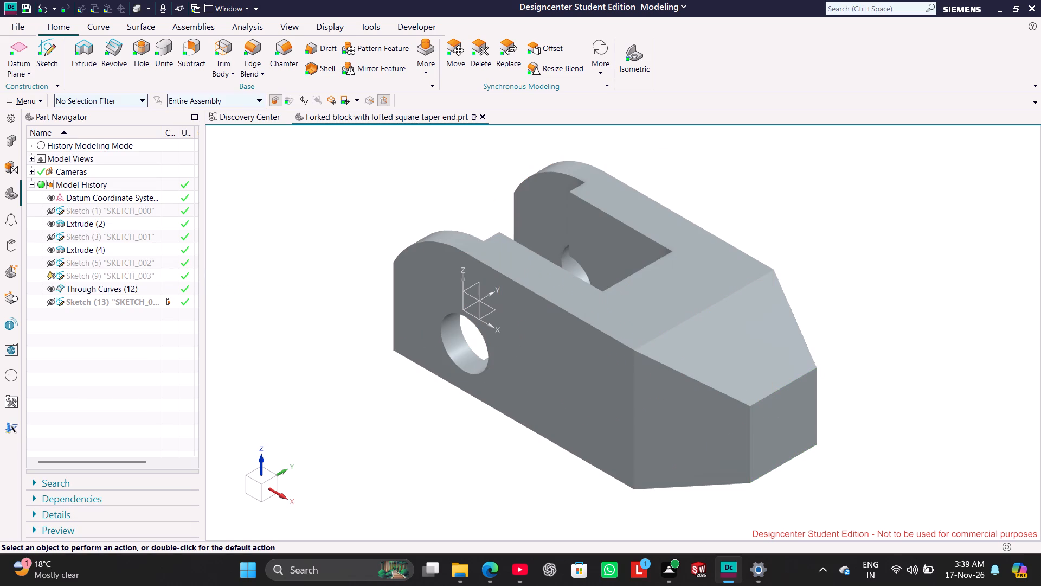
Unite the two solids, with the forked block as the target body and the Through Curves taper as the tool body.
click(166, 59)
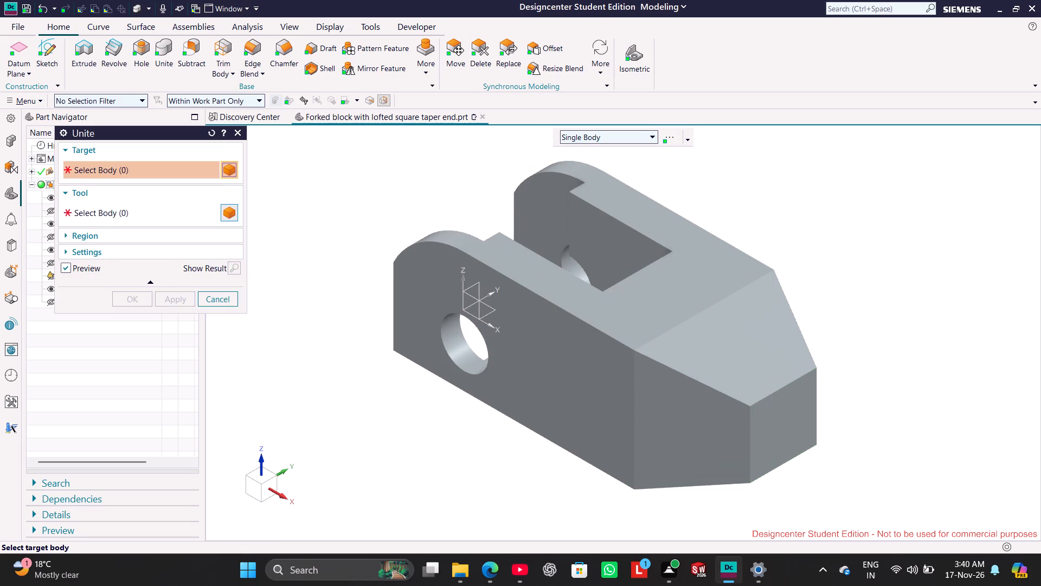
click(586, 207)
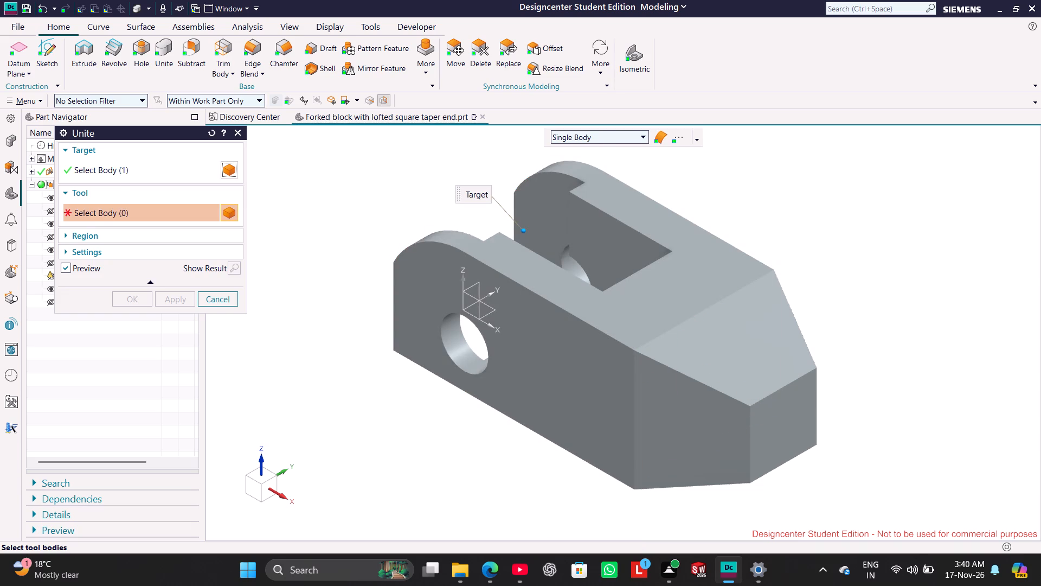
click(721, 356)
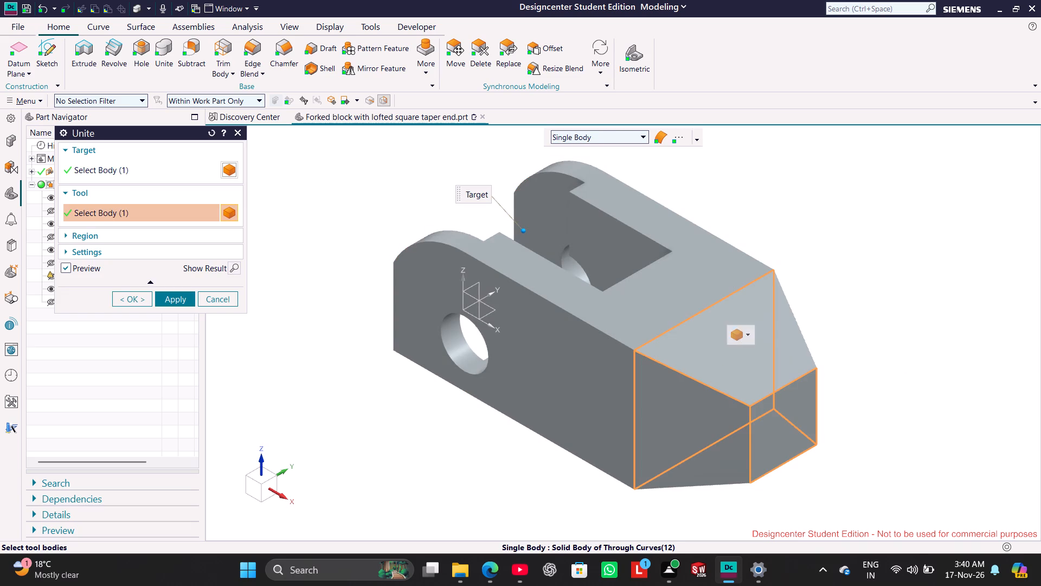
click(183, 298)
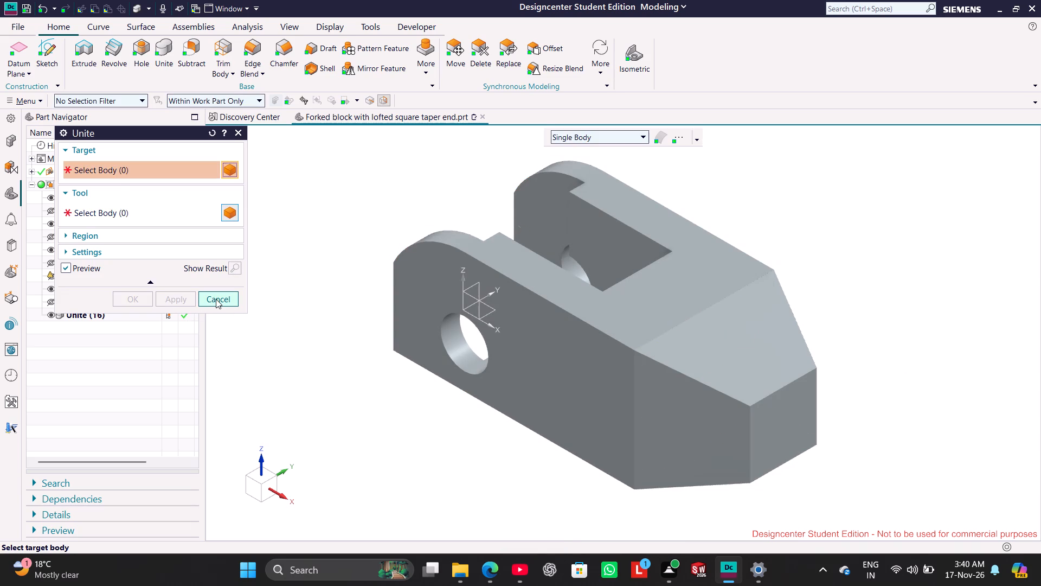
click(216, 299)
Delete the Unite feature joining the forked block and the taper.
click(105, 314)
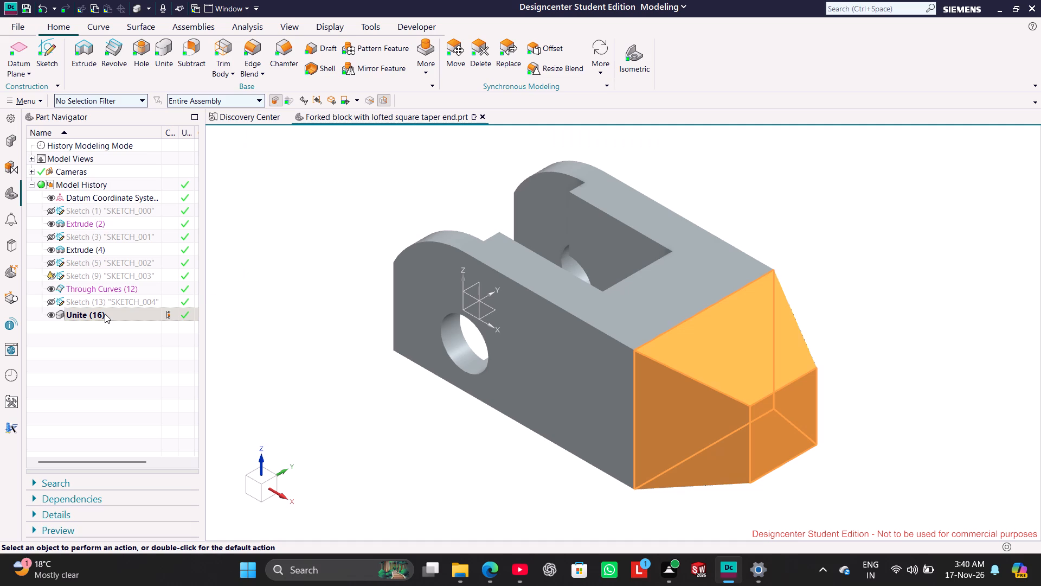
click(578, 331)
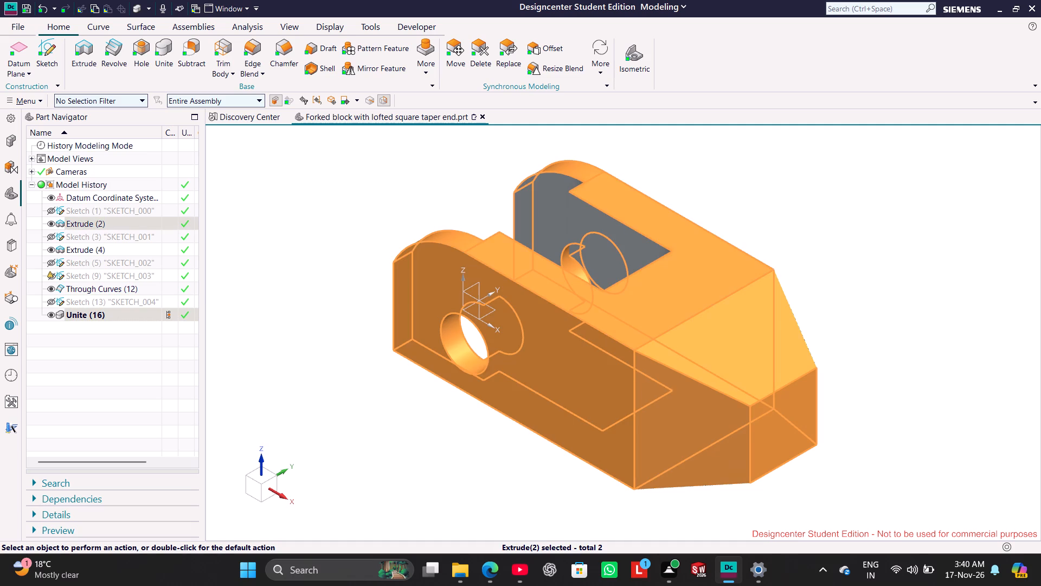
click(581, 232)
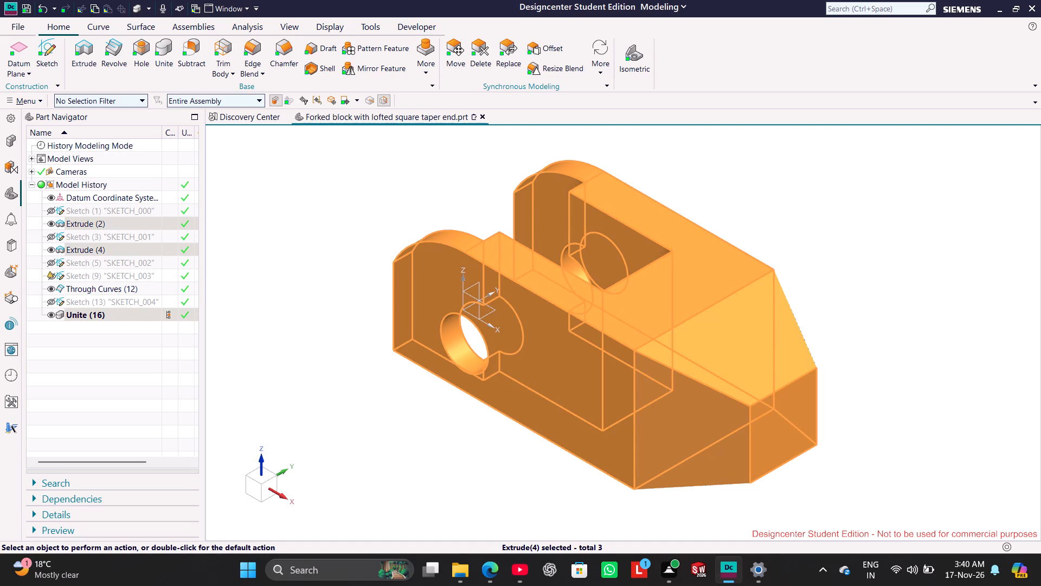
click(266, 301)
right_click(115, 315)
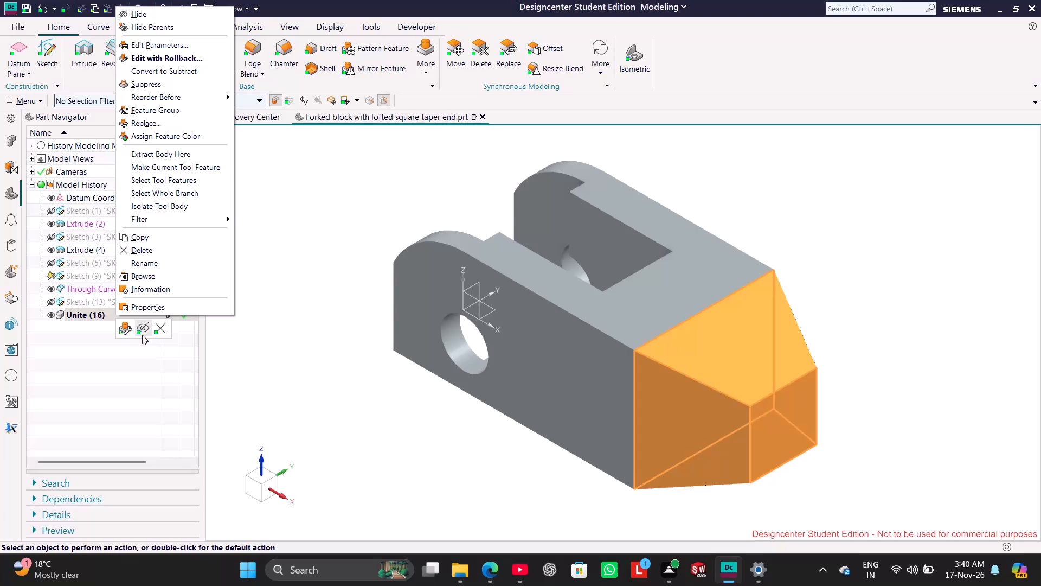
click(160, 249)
Unite the forked block as target with the taper as tool, enabling Keep Target and Keep Tool.
click(582, 358)
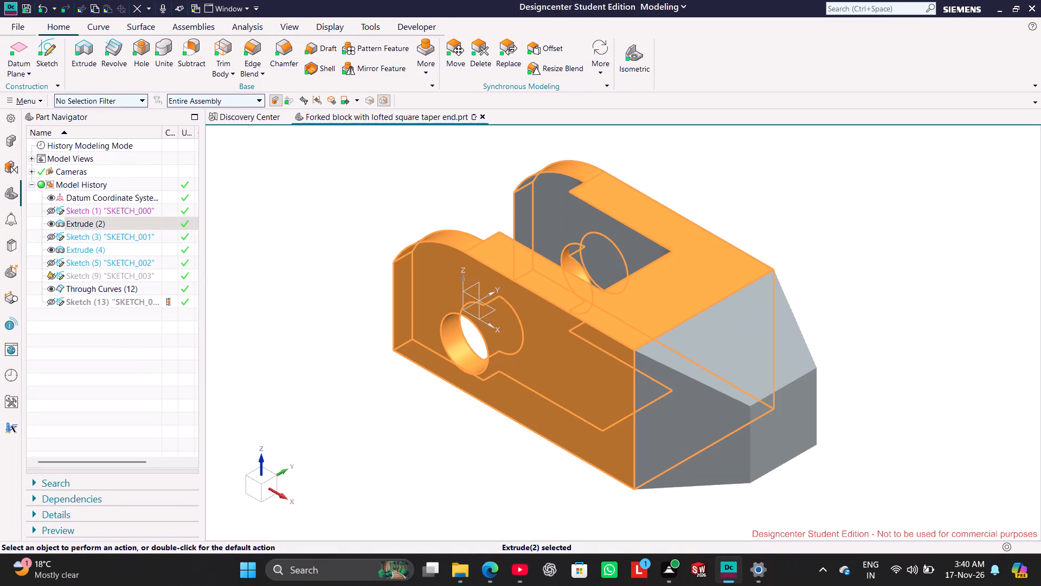
click(720, 362)
click(611, 246)
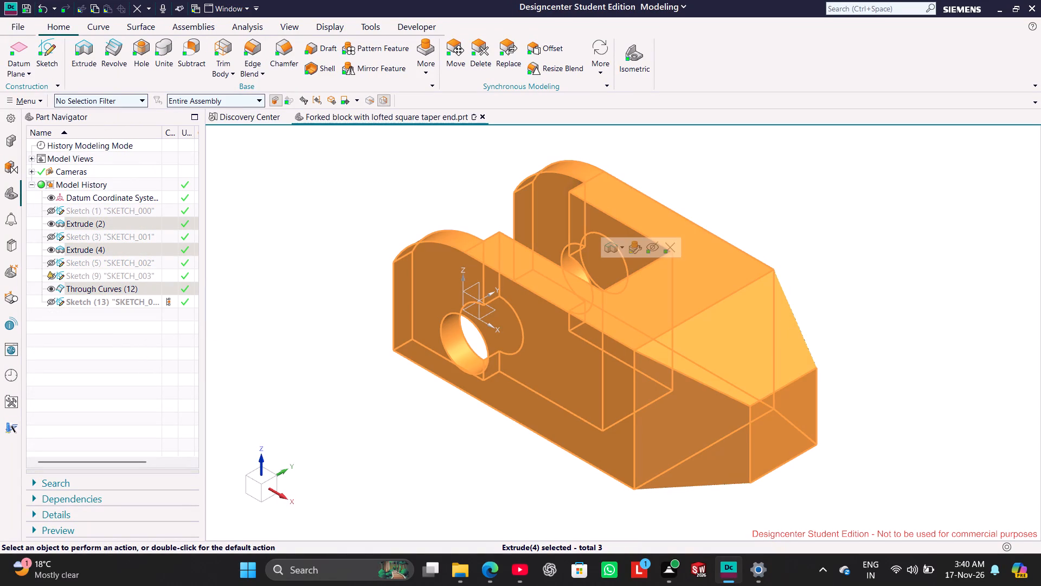
click(168, 50)
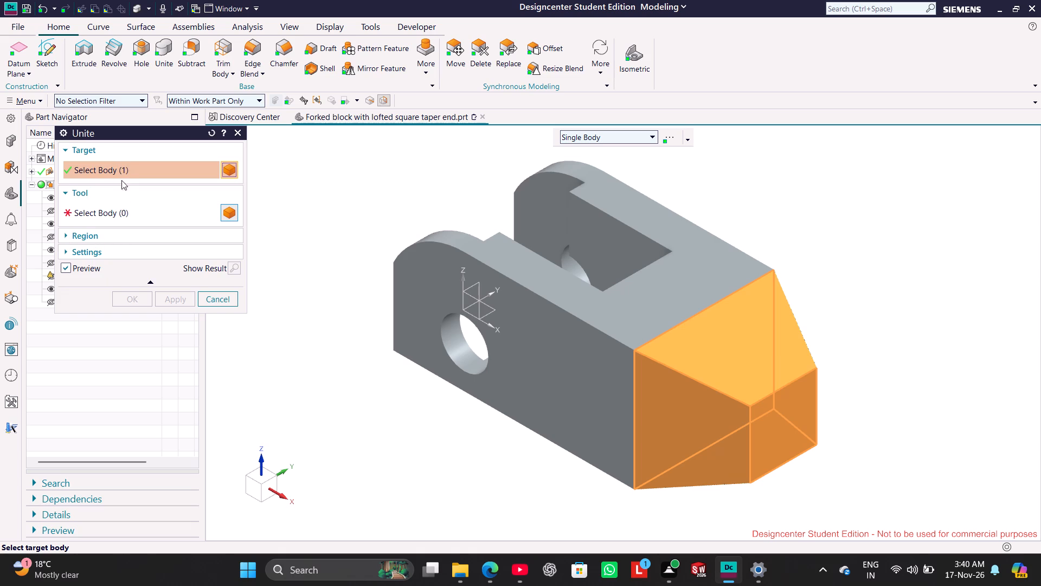
click(63, 192)
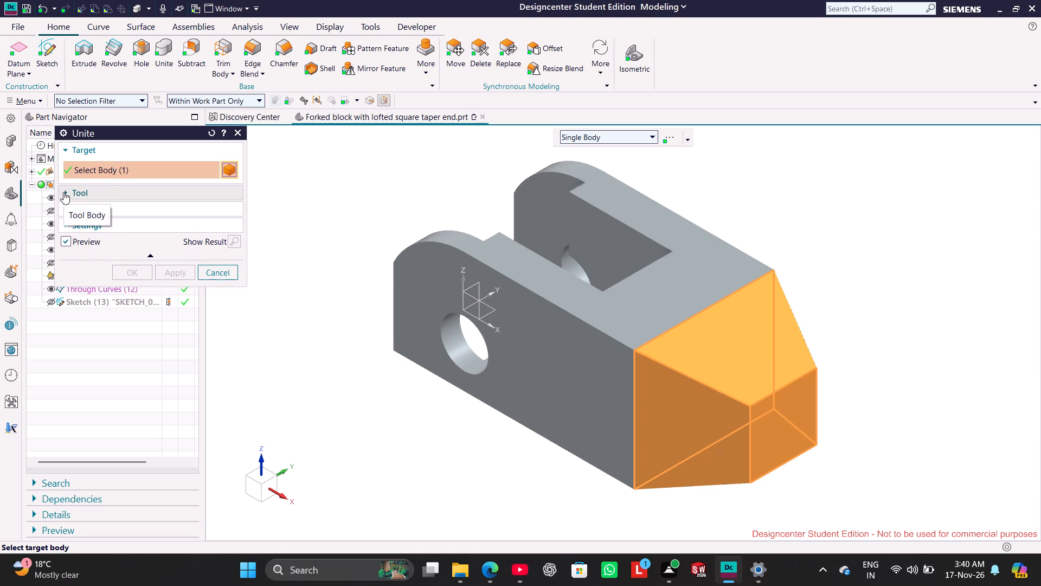
click(63, 192)
click(66, 234)
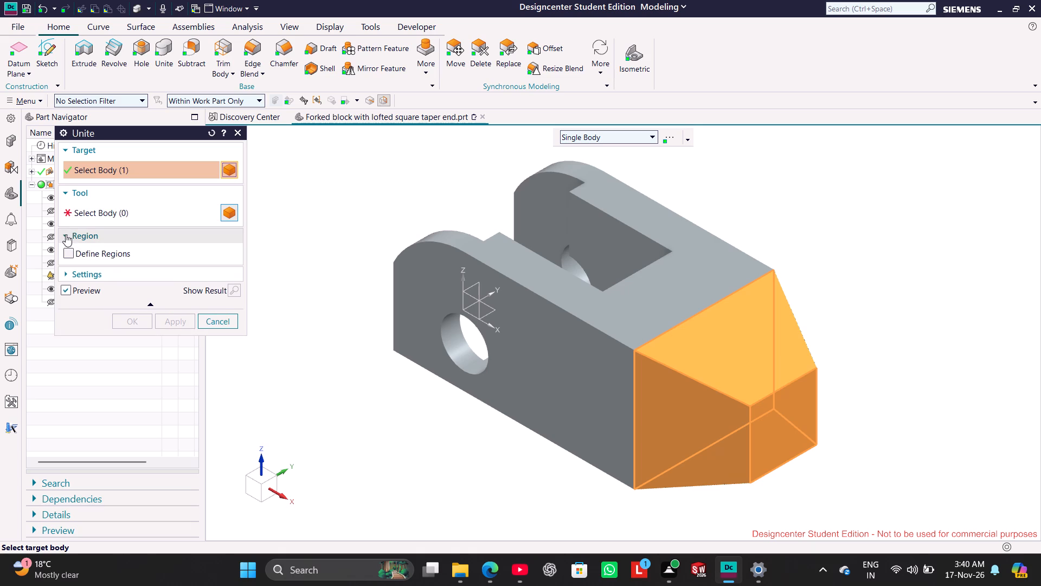
click(66, 234)
click(66, 248)
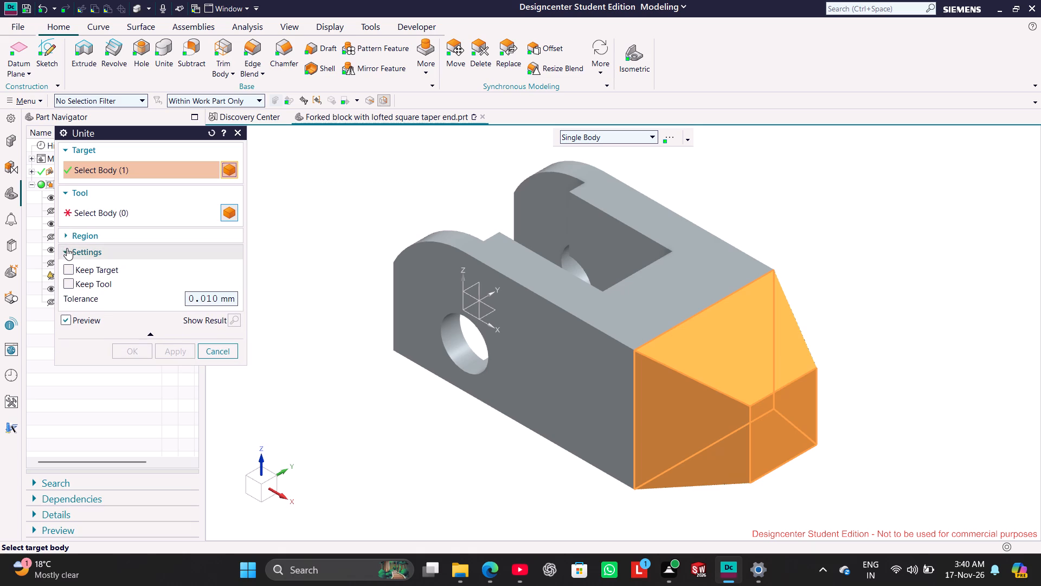
click(69, 269)
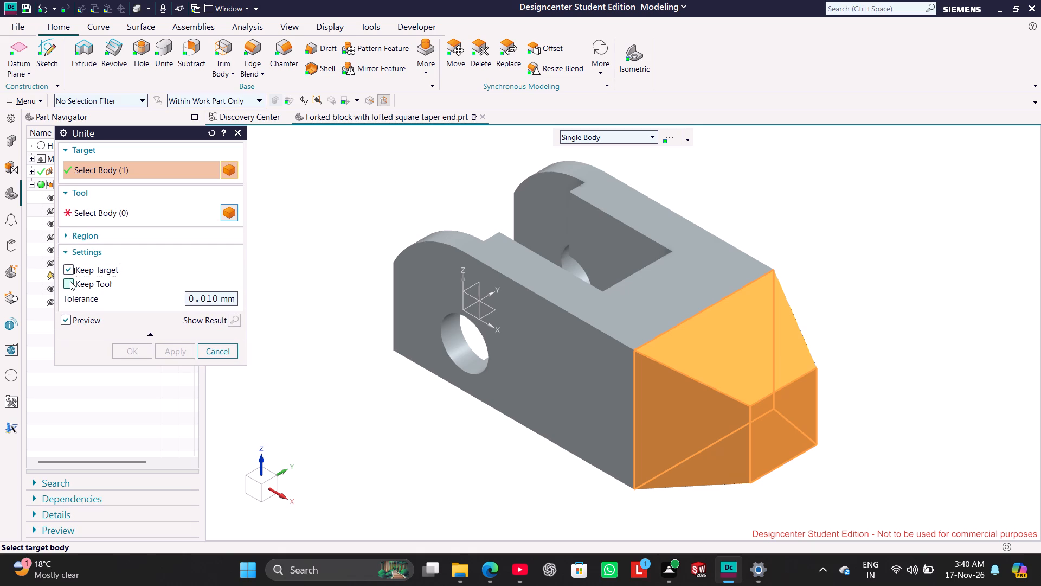
click(70, 281)
click(610, 303)
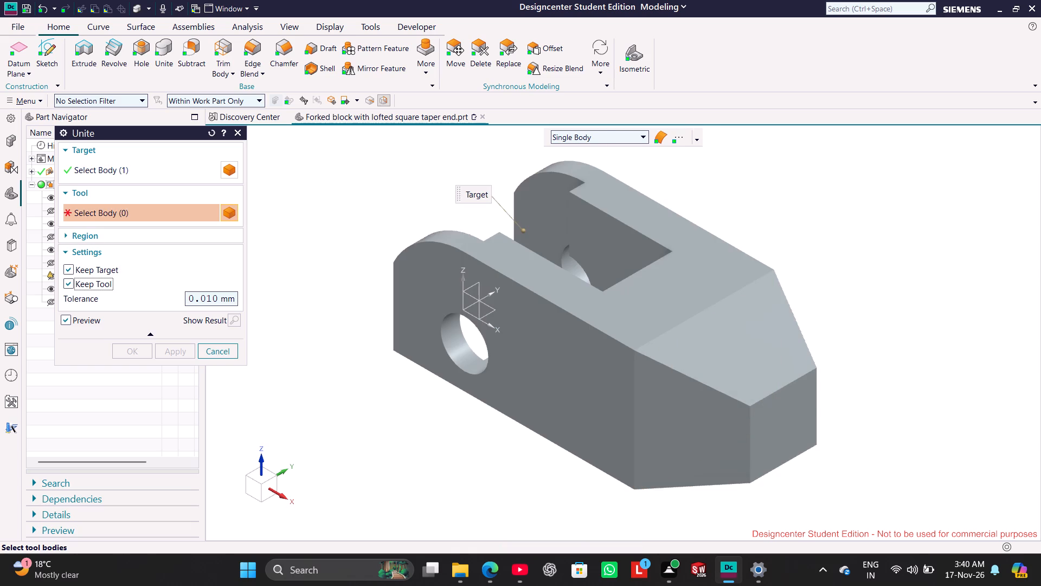
click(597, 317)
click(642, 316)
click(629, 240)
click(705, 362)
drag(705, 362, 687, 352)
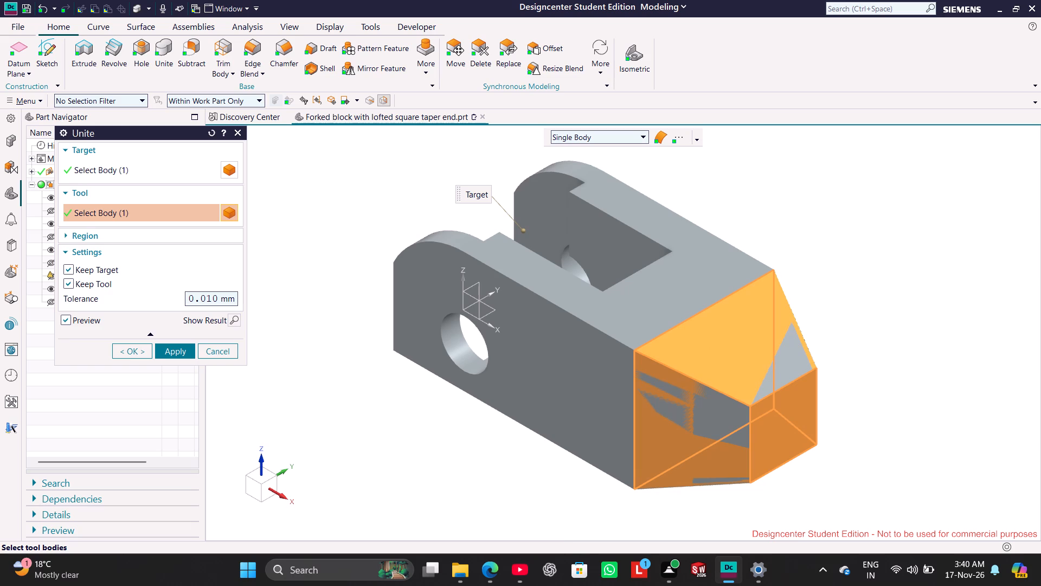
triple_click(618, 281)
click(186, 351)
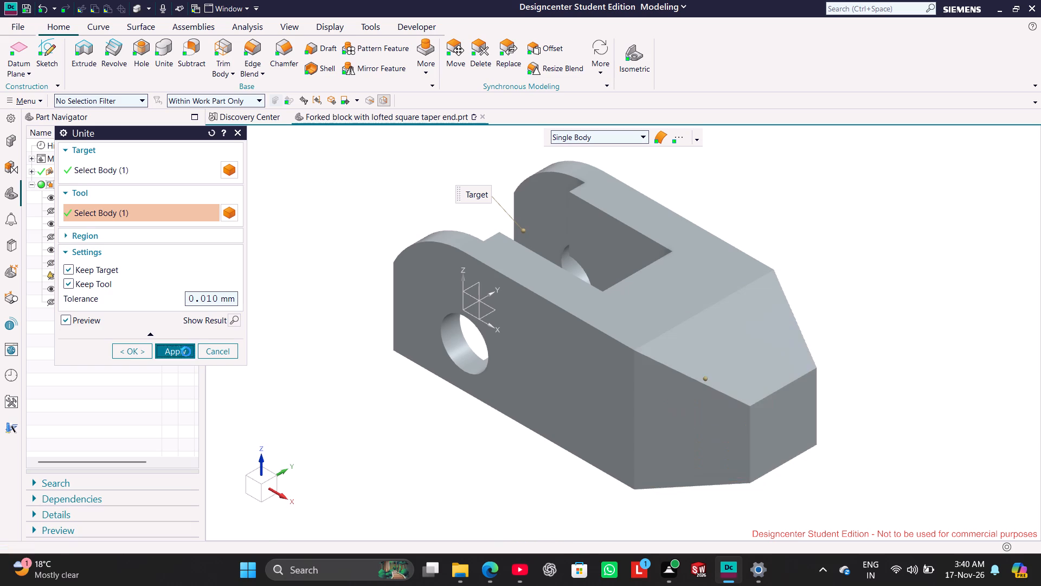
click(222, 353)
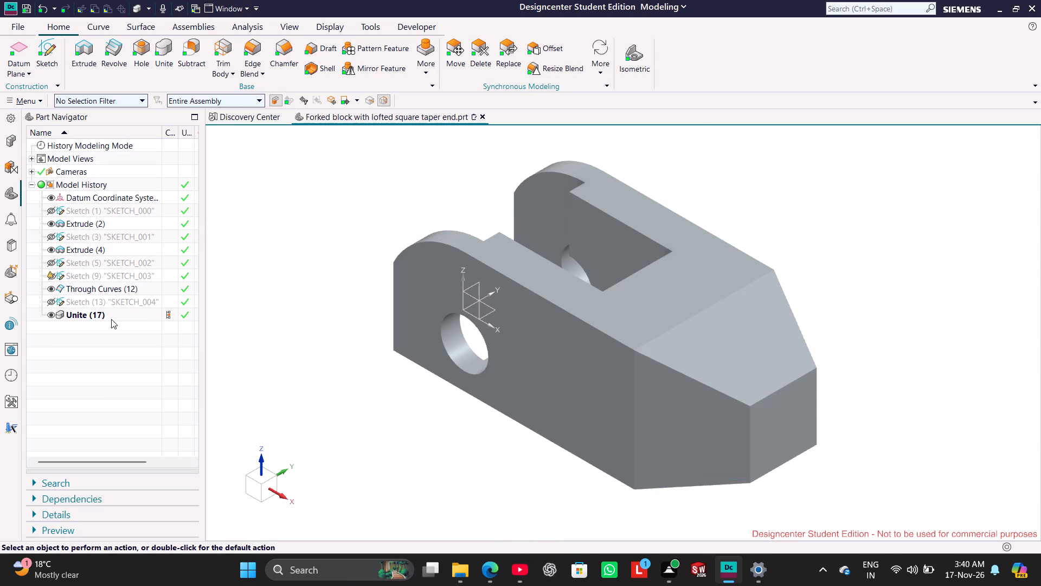
Delete the Unite feature that joins the forked block and the Through Curves taper.
click(110, 314)
middle_click(912, 332)
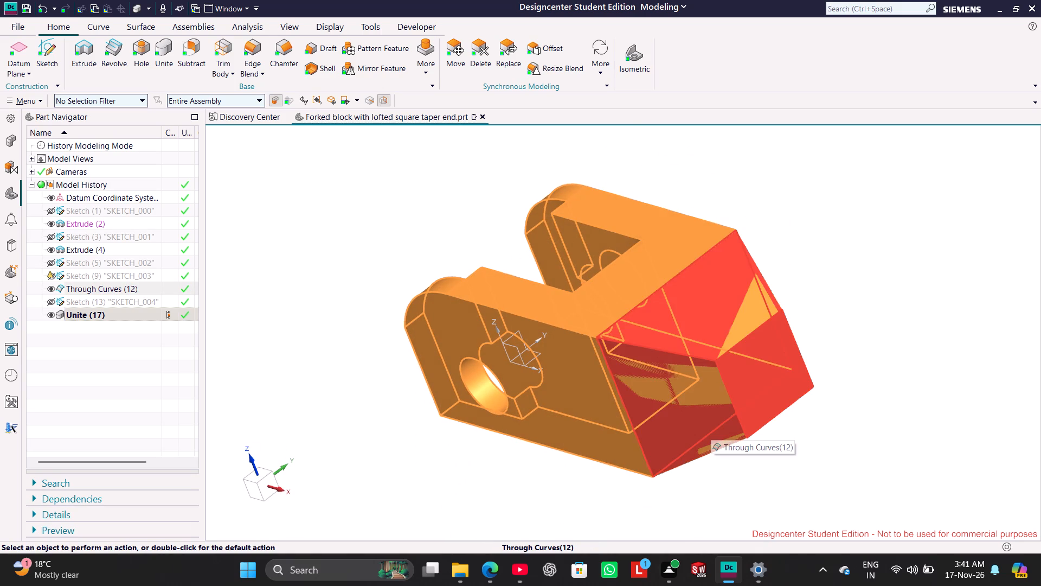
click(716, 388)
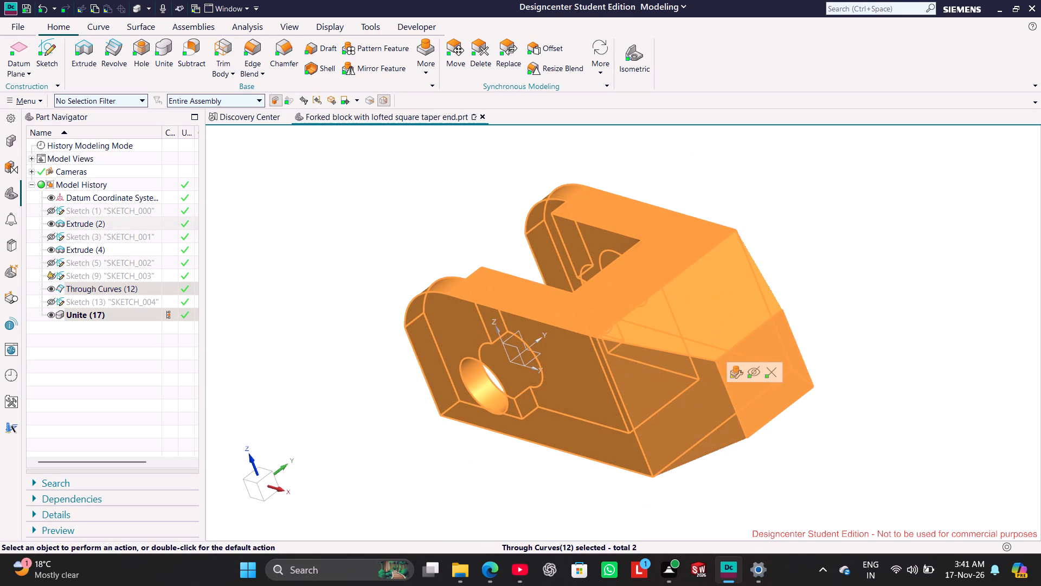
click(328, 356)
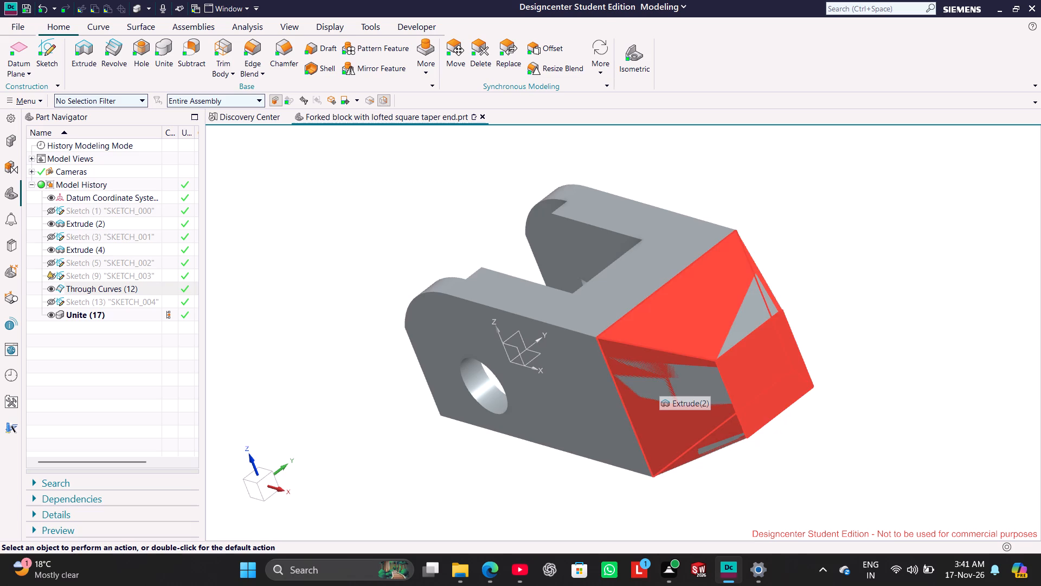
right_click(133, 319)
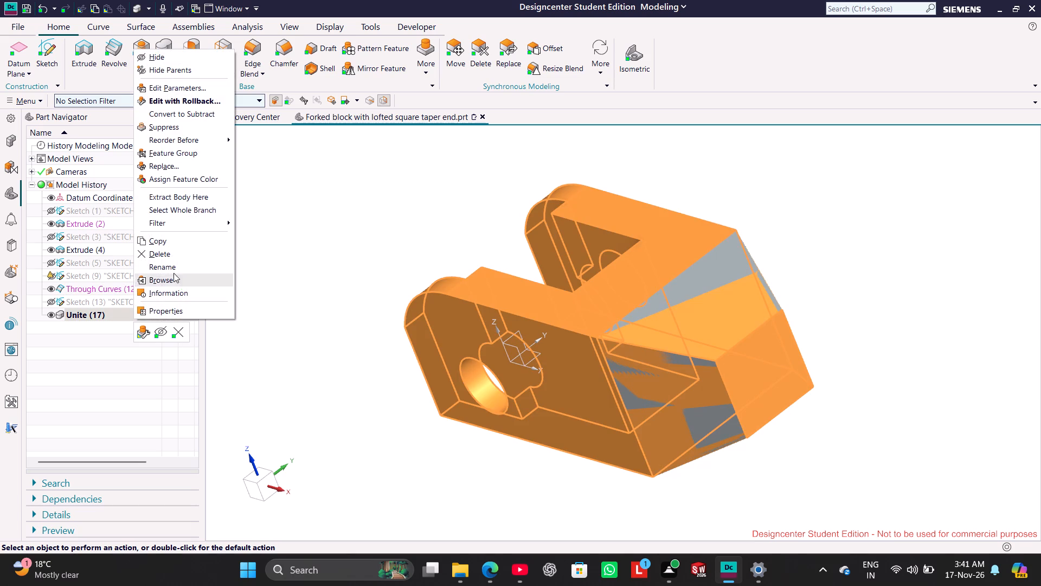
click(170, 251)
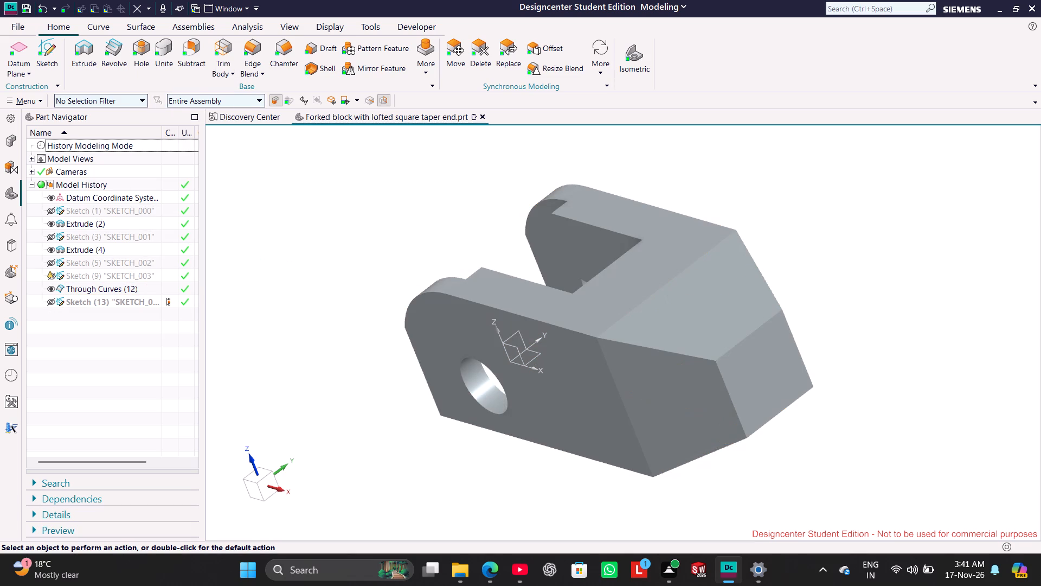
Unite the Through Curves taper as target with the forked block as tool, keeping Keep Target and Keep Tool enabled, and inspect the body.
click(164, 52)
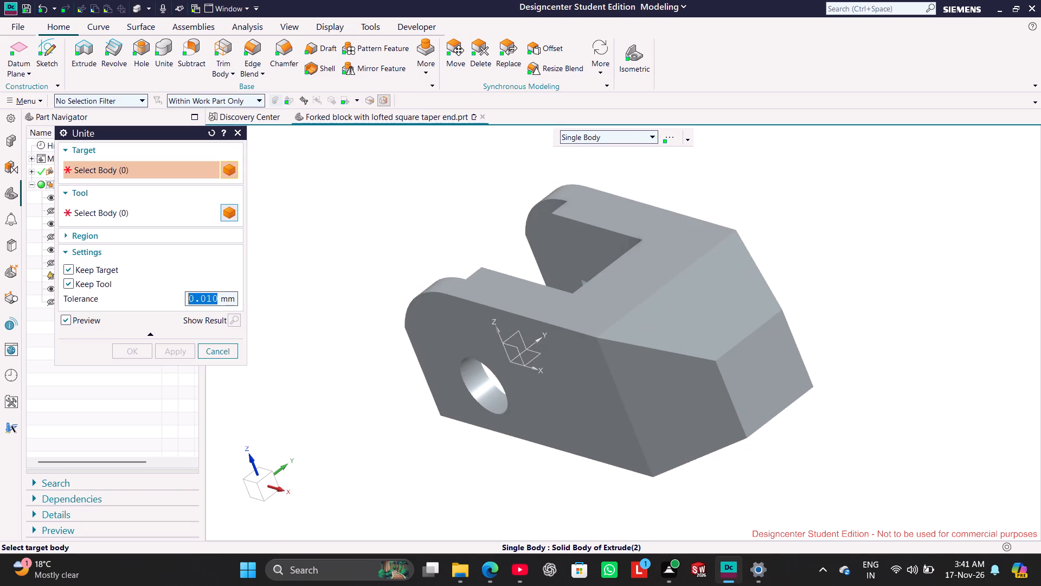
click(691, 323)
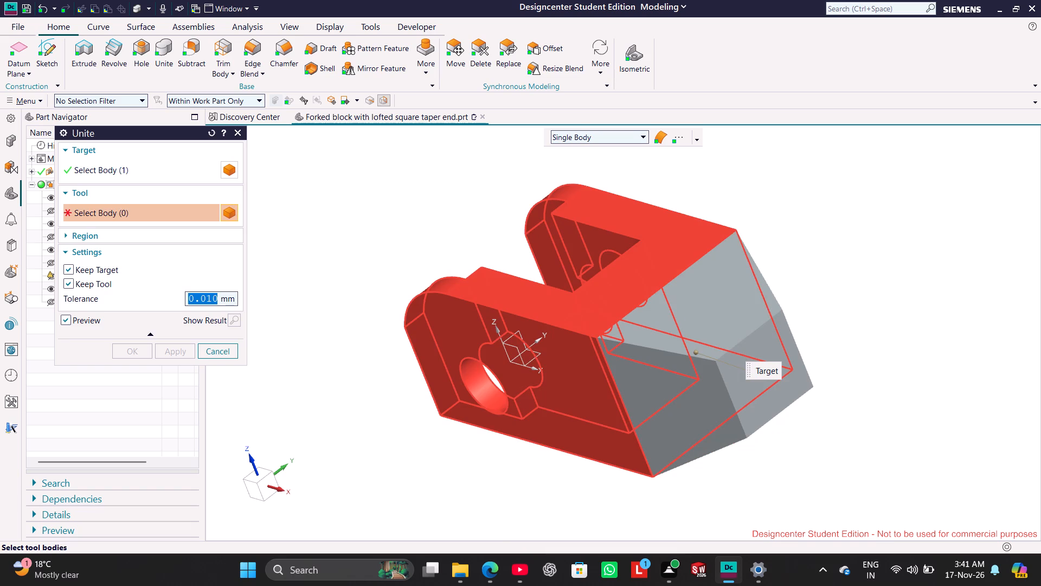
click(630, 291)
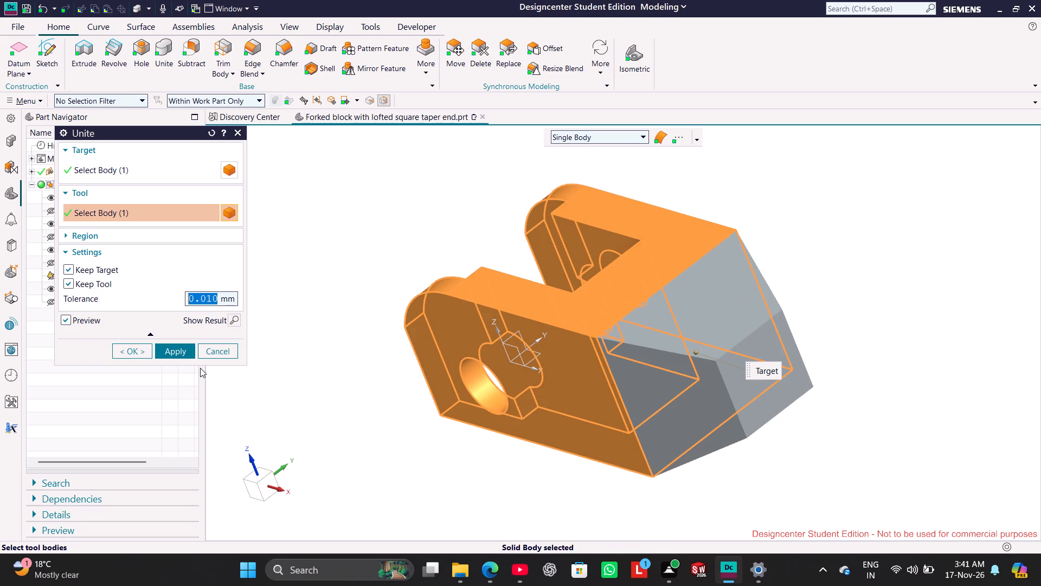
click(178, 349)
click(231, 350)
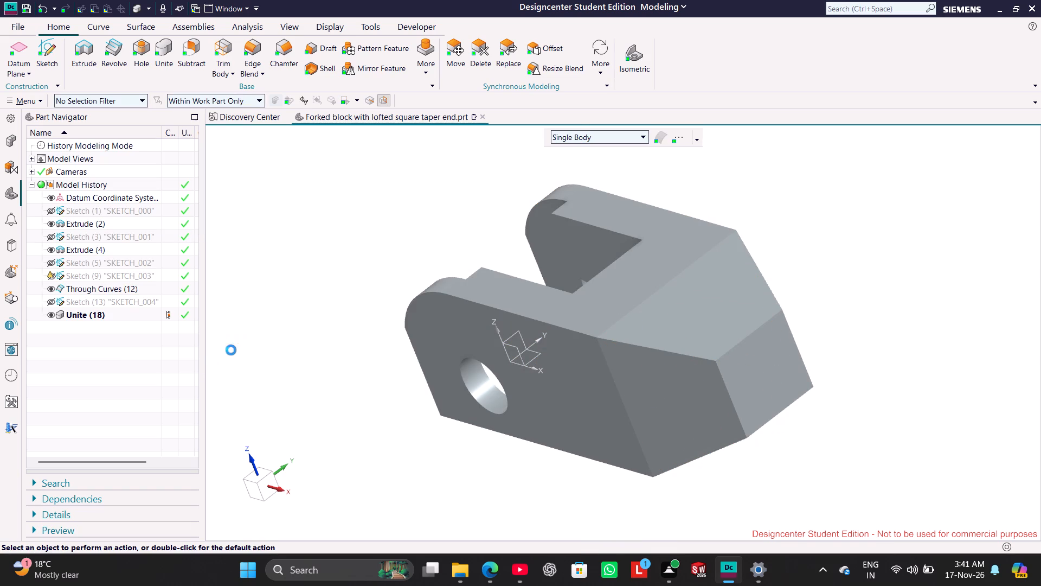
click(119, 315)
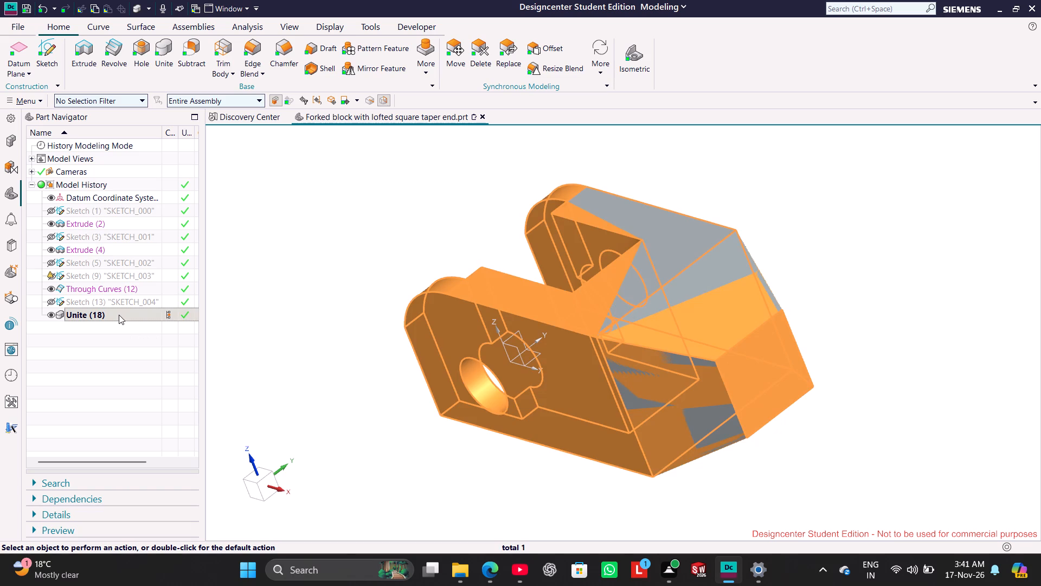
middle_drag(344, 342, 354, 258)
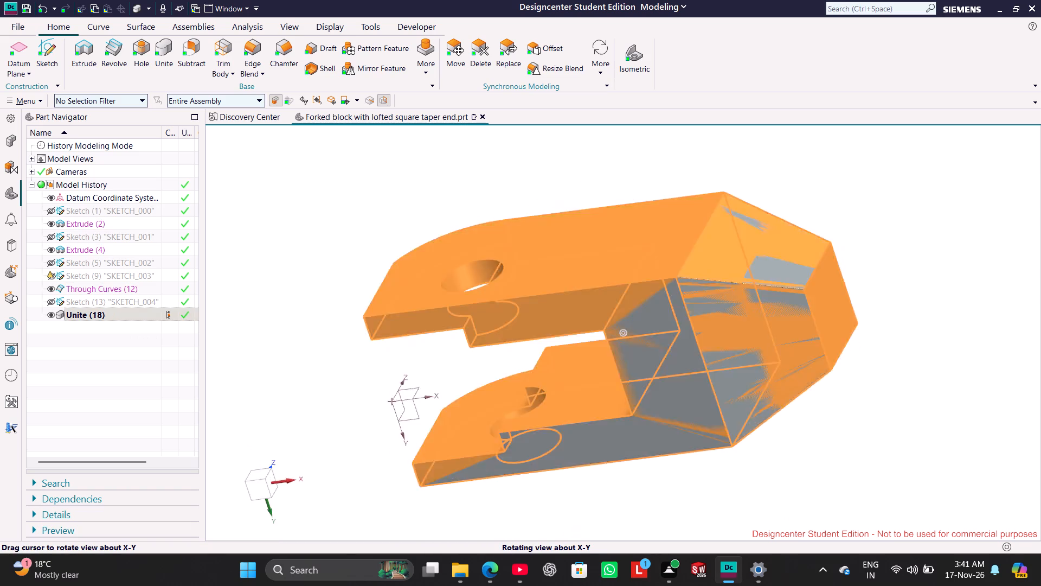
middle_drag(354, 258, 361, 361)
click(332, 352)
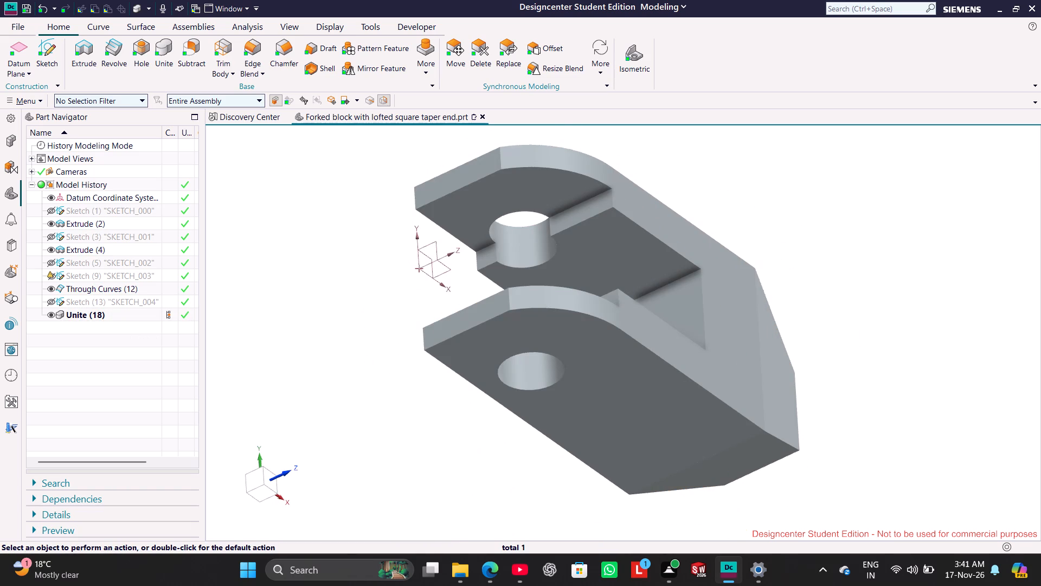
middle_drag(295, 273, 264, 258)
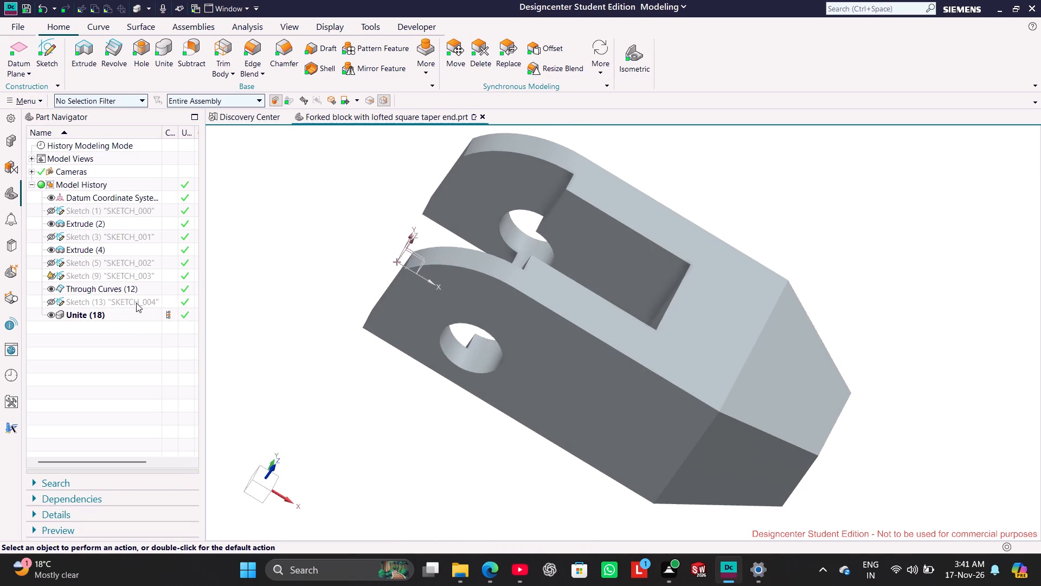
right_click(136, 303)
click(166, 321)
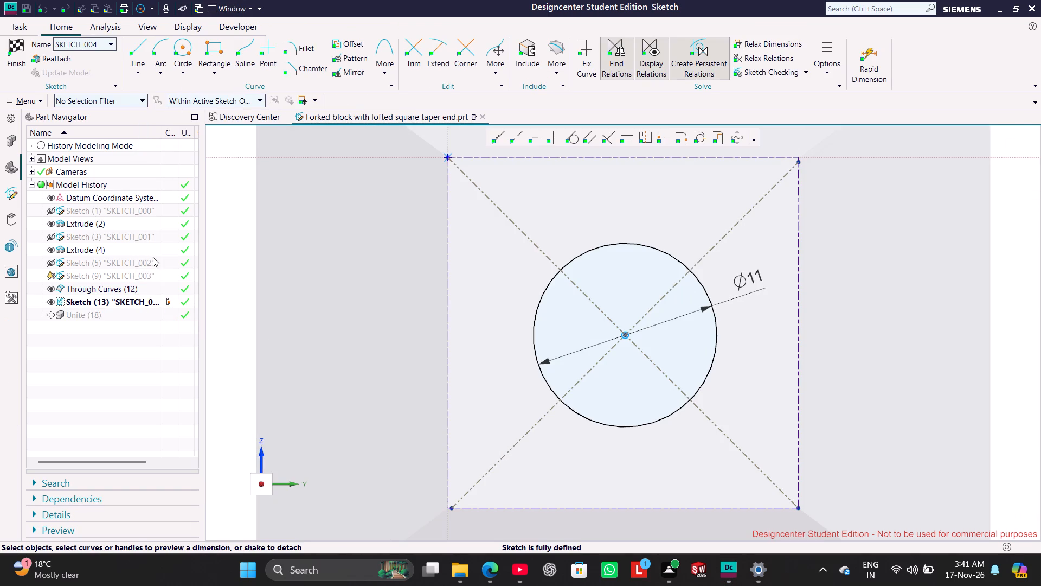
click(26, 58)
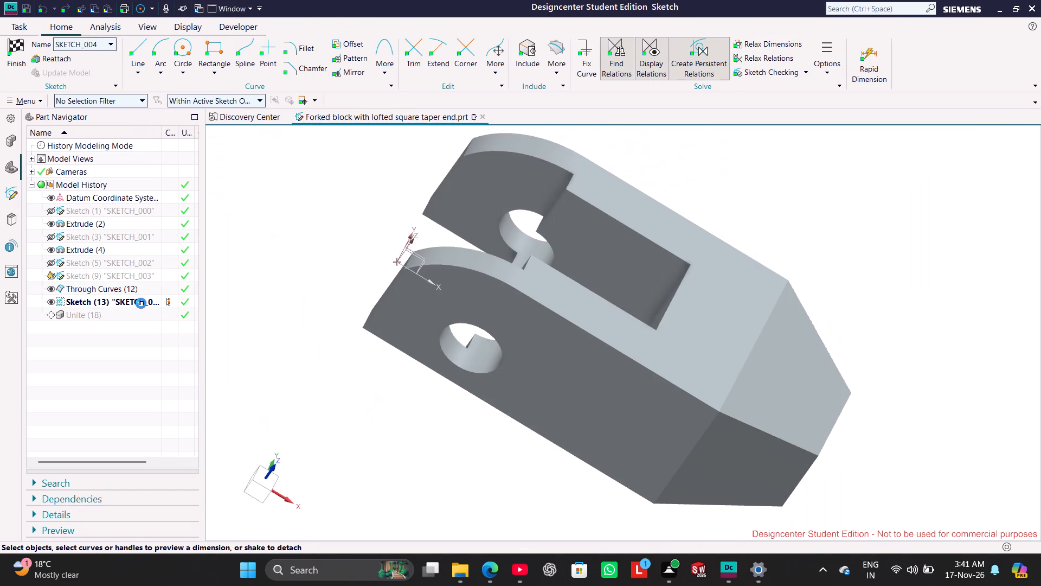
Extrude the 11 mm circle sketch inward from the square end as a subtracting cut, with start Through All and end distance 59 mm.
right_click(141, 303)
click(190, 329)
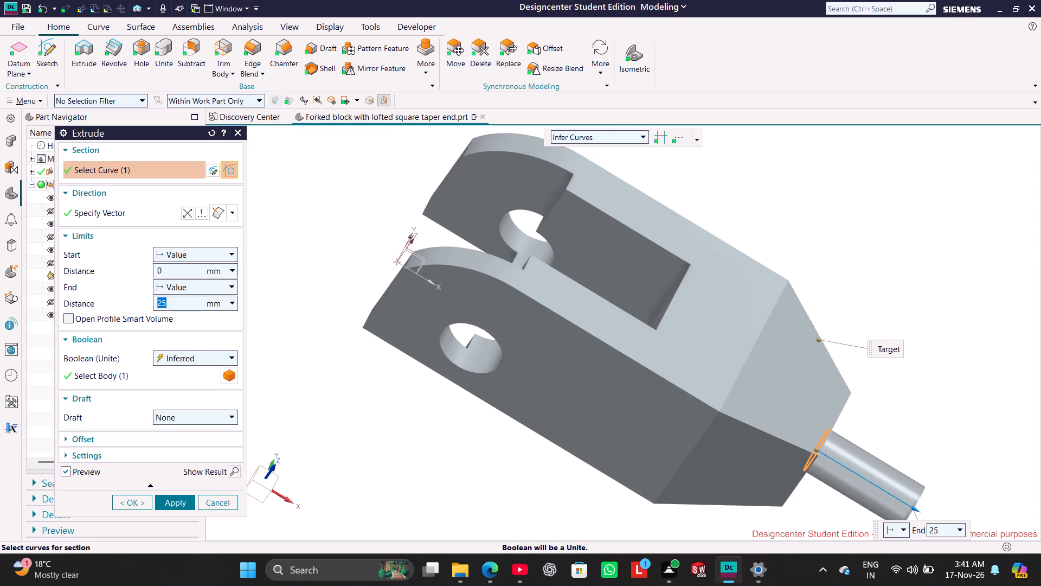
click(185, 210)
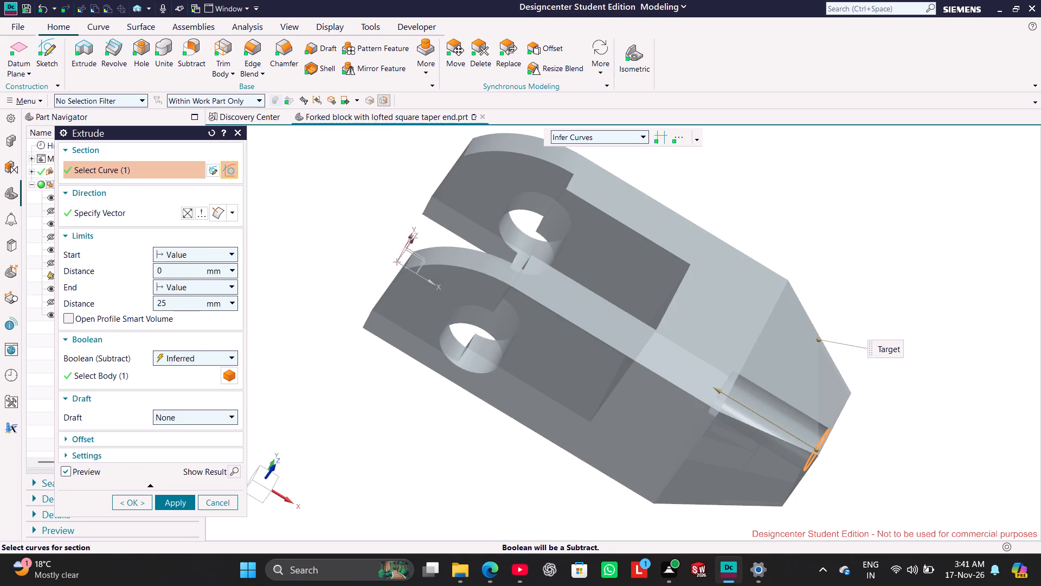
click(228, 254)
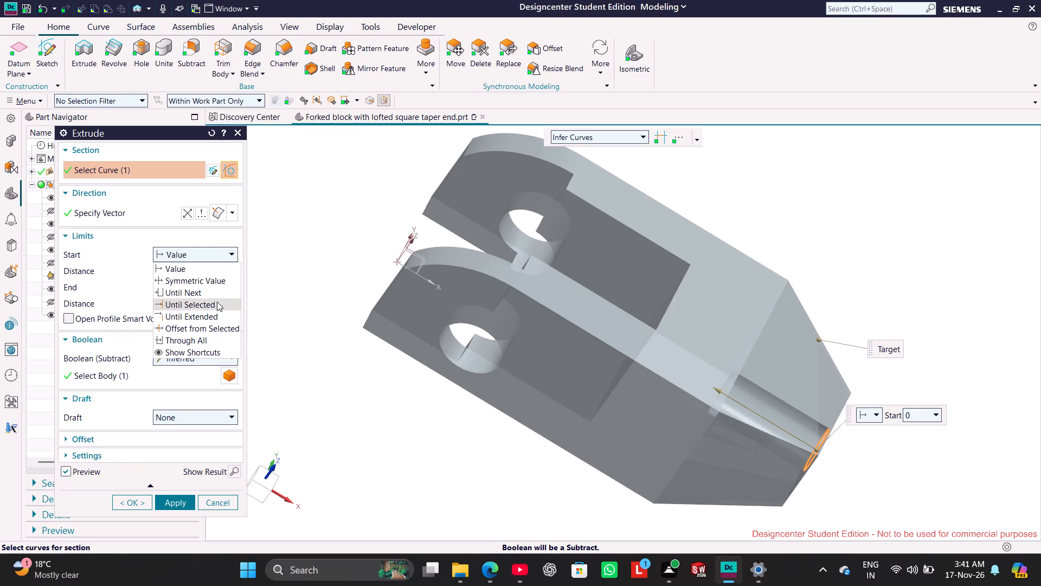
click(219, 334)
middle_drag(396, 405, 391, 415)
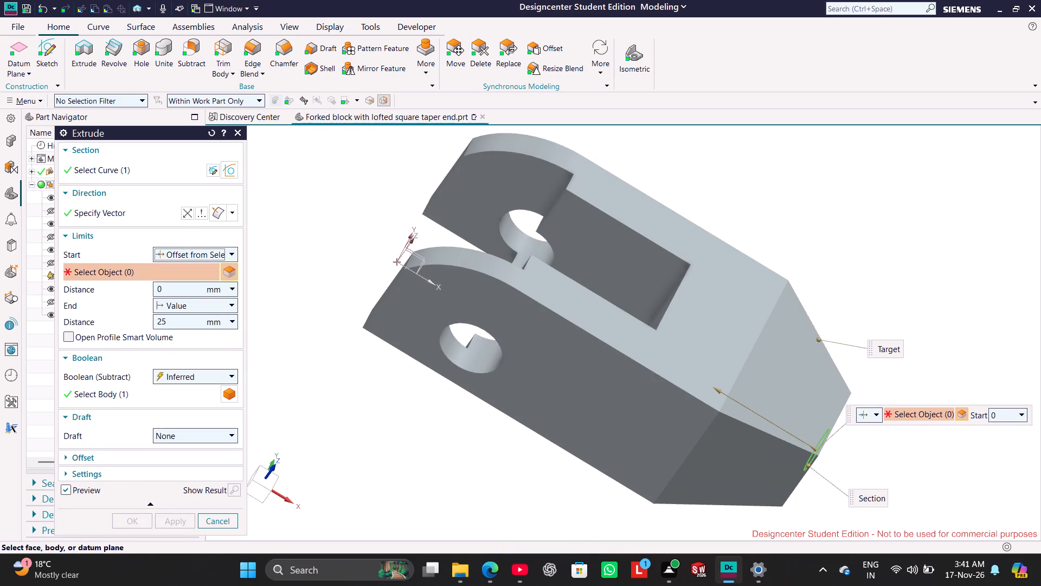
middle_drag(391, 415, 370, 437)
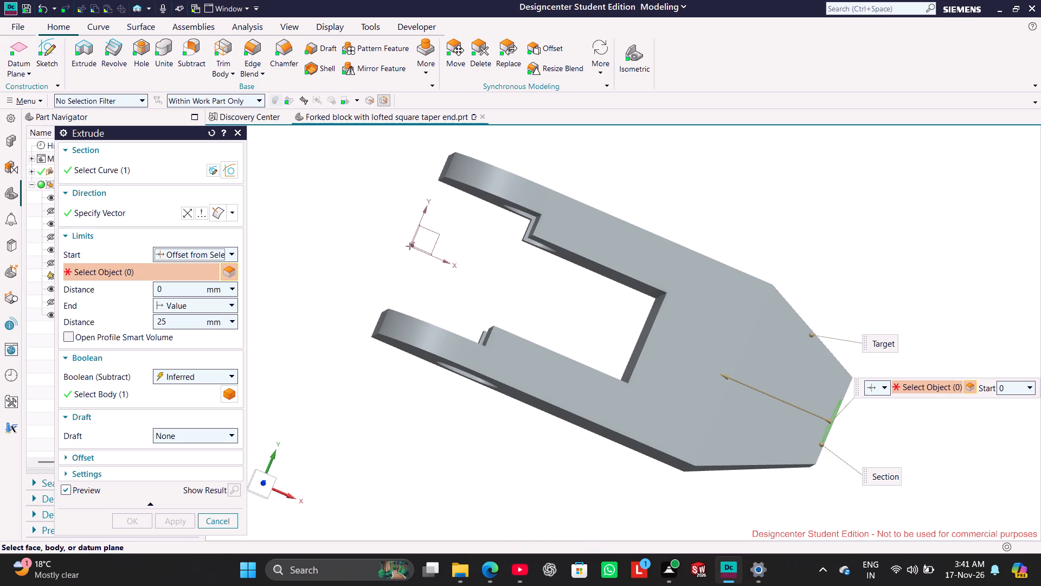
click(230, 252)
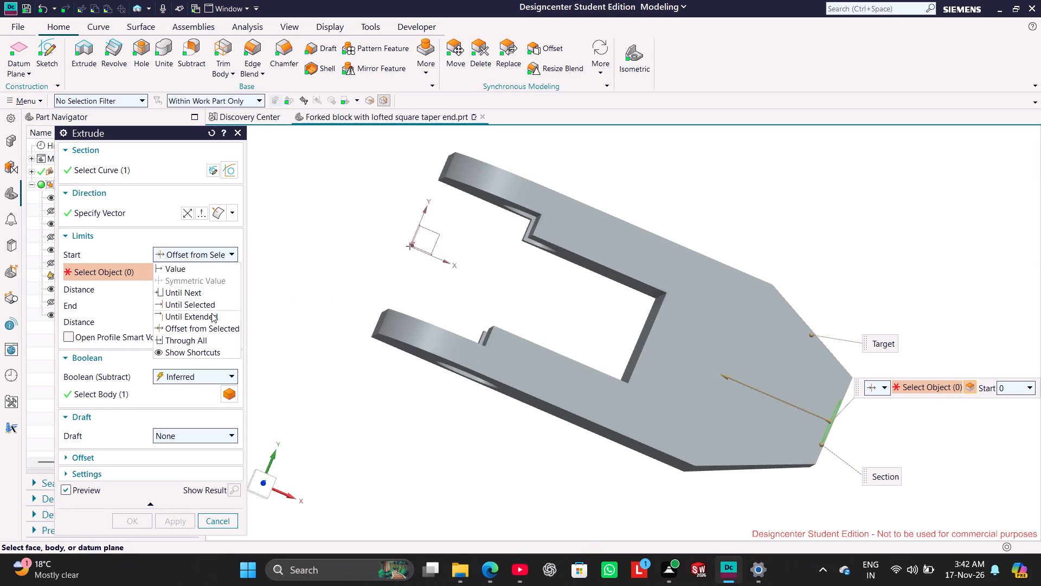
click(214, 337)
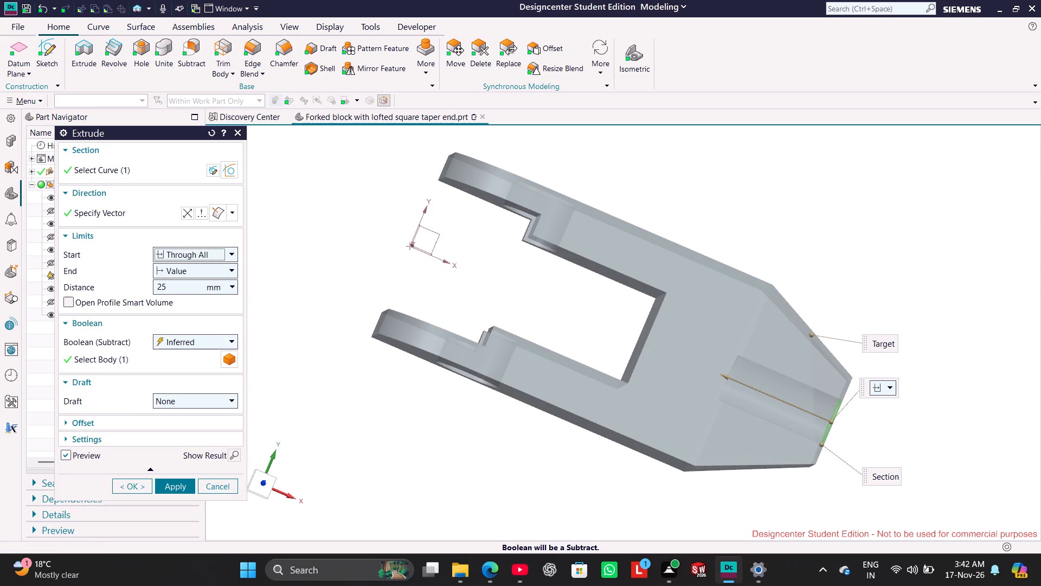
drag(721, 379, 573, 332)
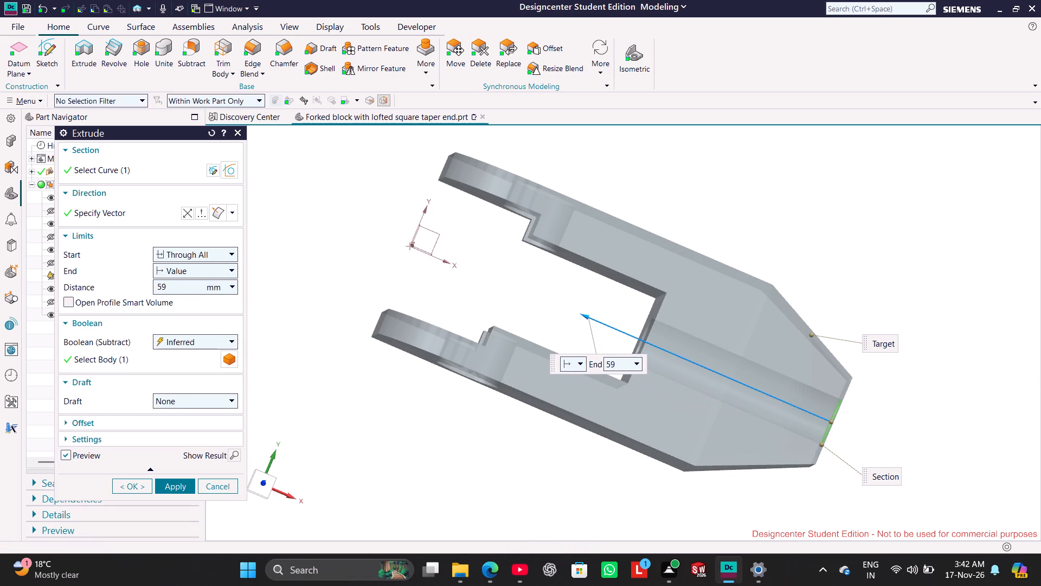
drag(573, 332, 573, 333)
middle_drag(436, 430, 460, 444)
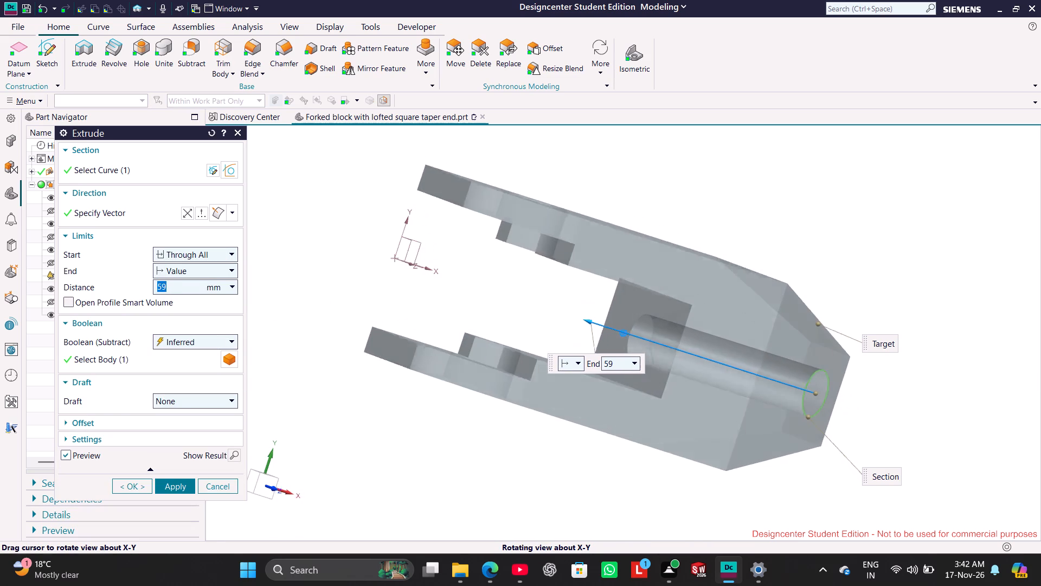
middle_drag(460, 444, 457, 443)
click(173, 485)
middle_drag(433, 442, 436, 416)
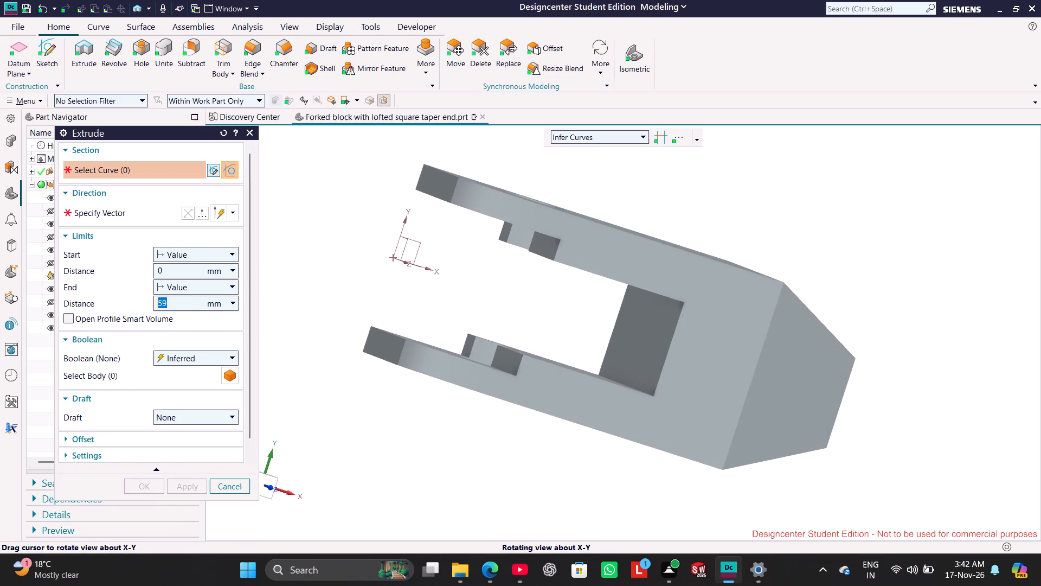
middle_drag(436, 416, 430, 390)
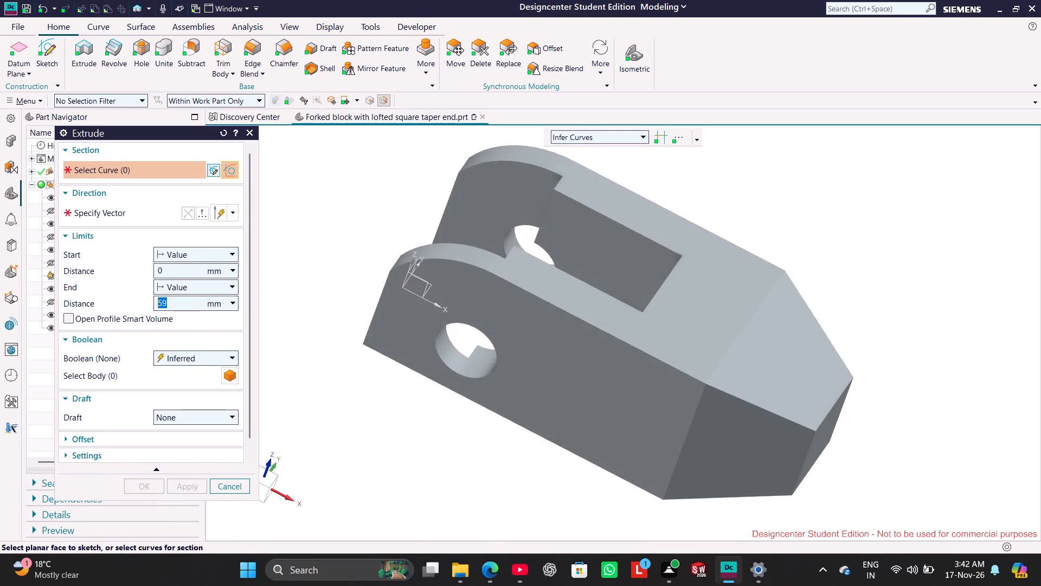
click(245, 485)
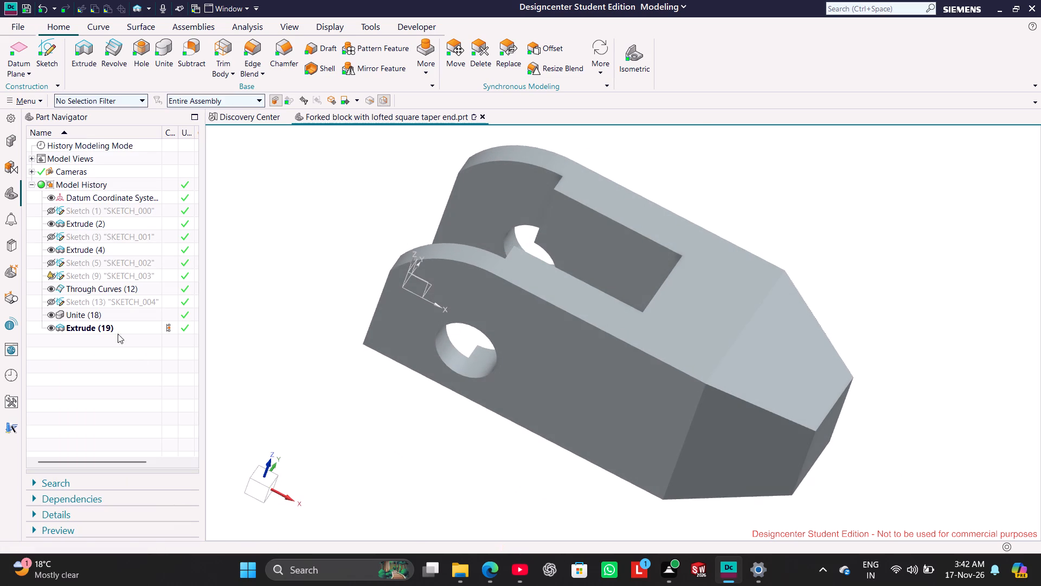
Delete the extruded cut made from the 11 mm circle sketch.
right_click(117, 326)
click(167, 262)
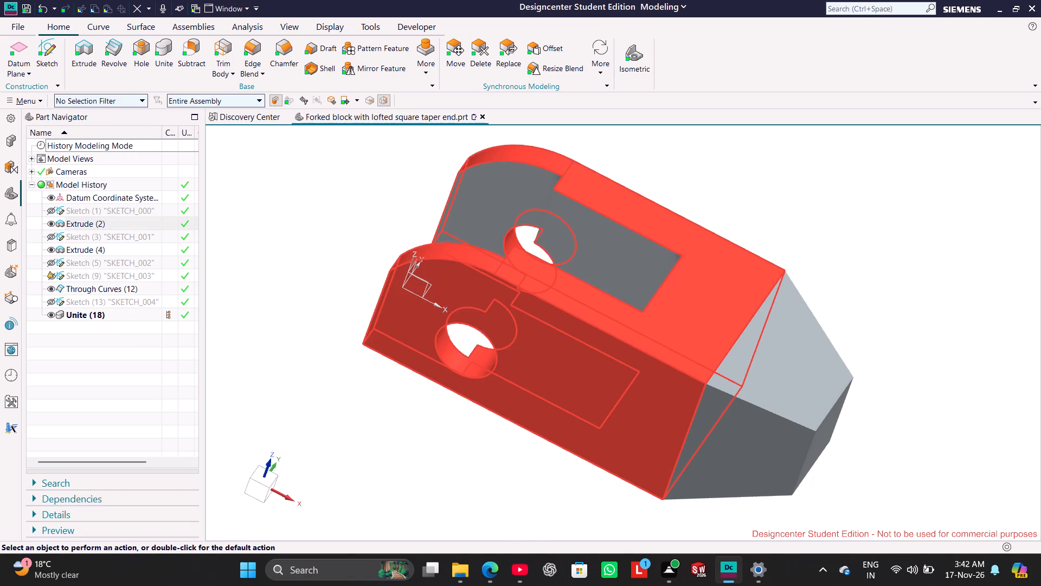
Delete the Unite feature joining the taper and the forked block.
right_click(124, 316)
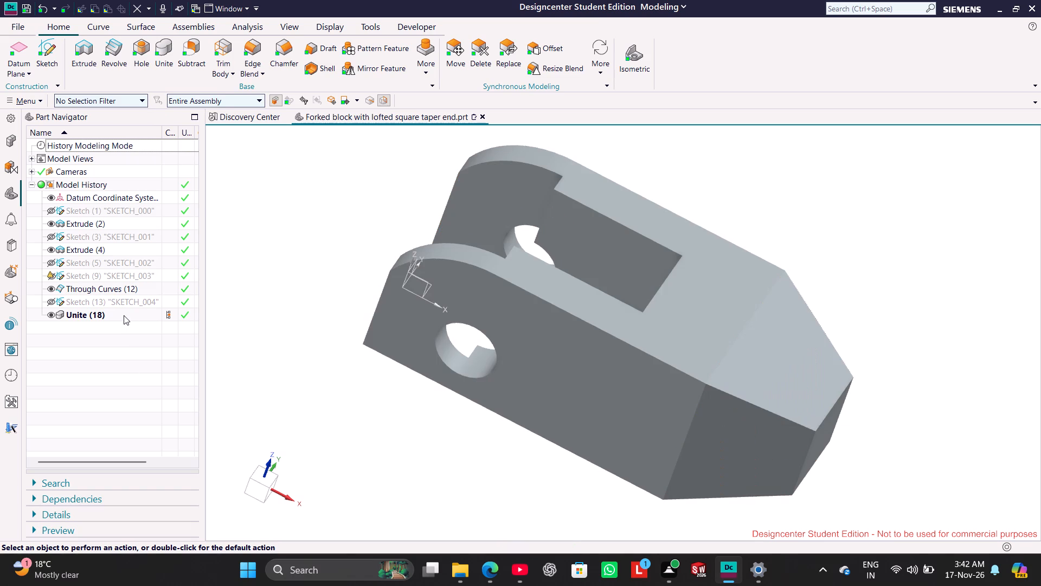
click(160, 252)
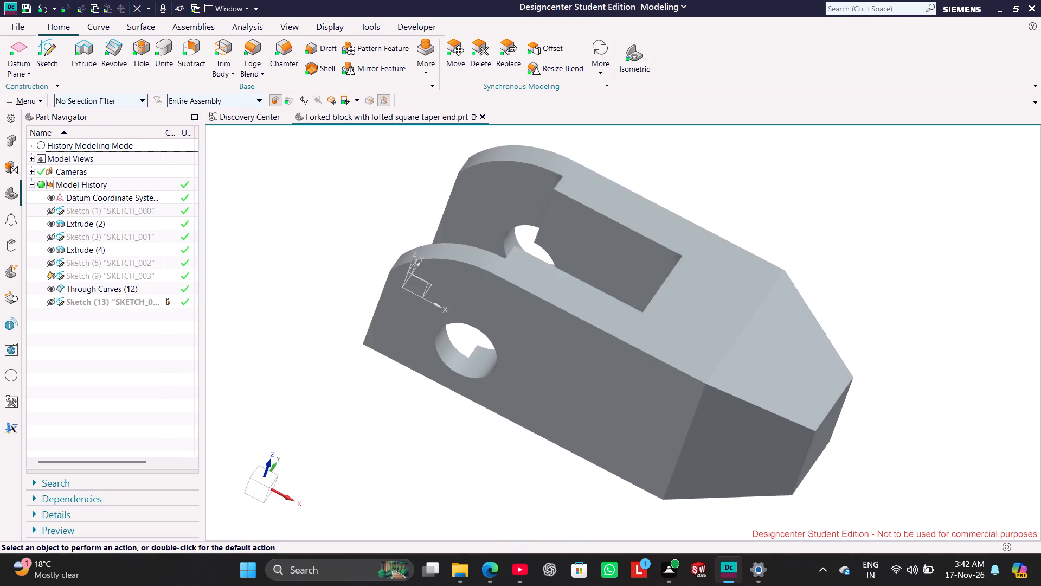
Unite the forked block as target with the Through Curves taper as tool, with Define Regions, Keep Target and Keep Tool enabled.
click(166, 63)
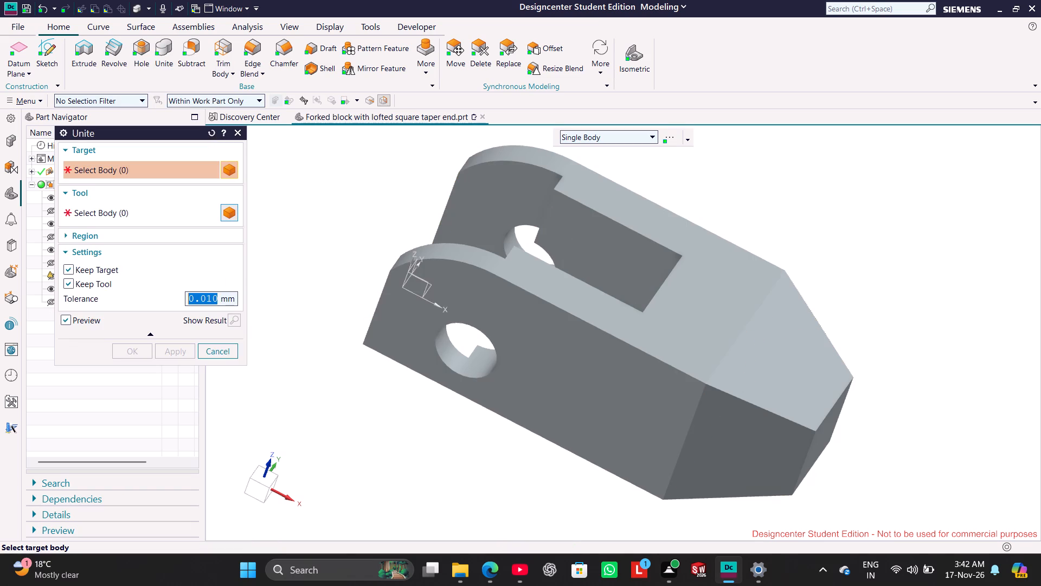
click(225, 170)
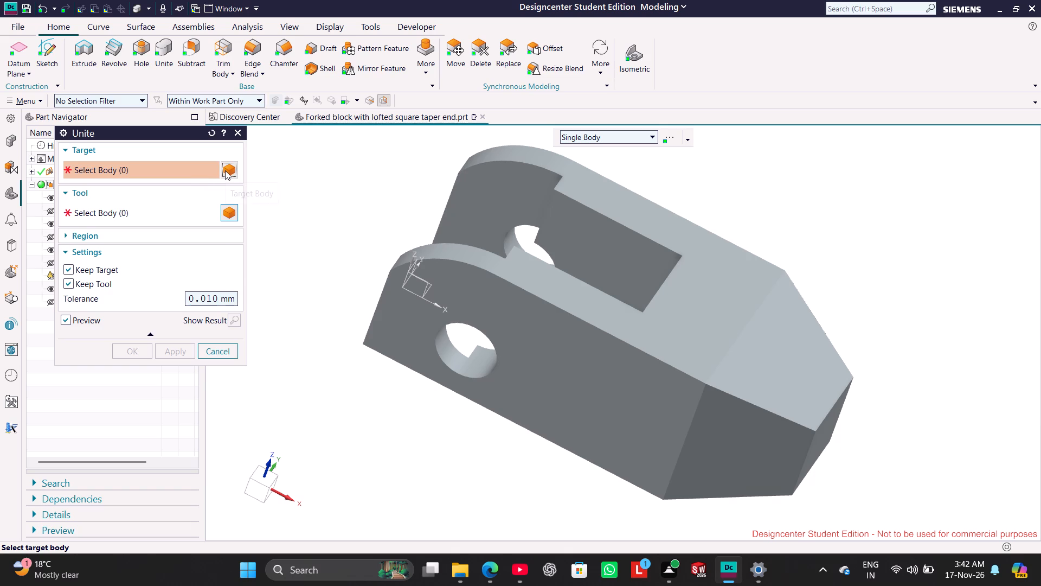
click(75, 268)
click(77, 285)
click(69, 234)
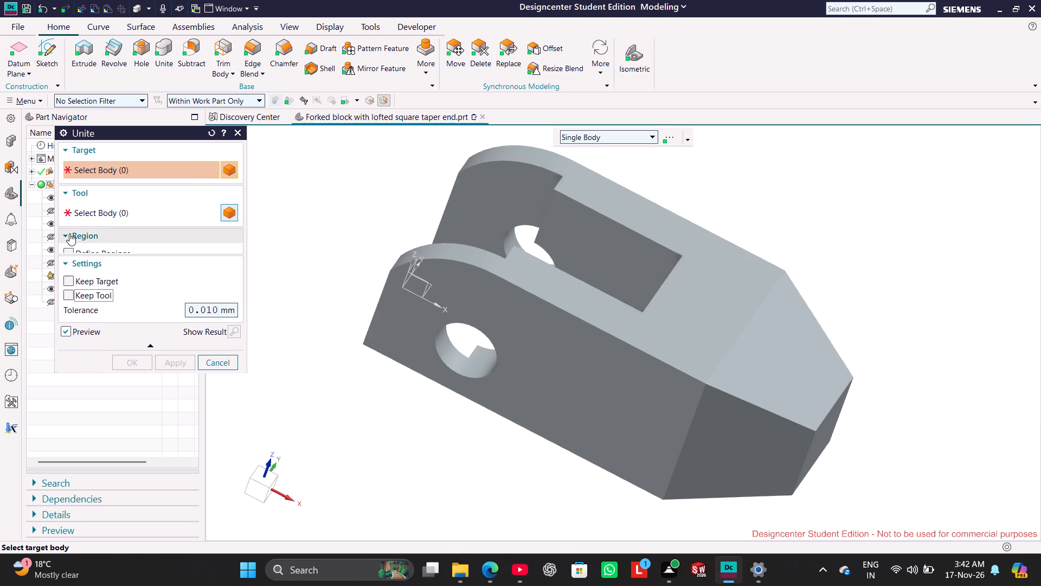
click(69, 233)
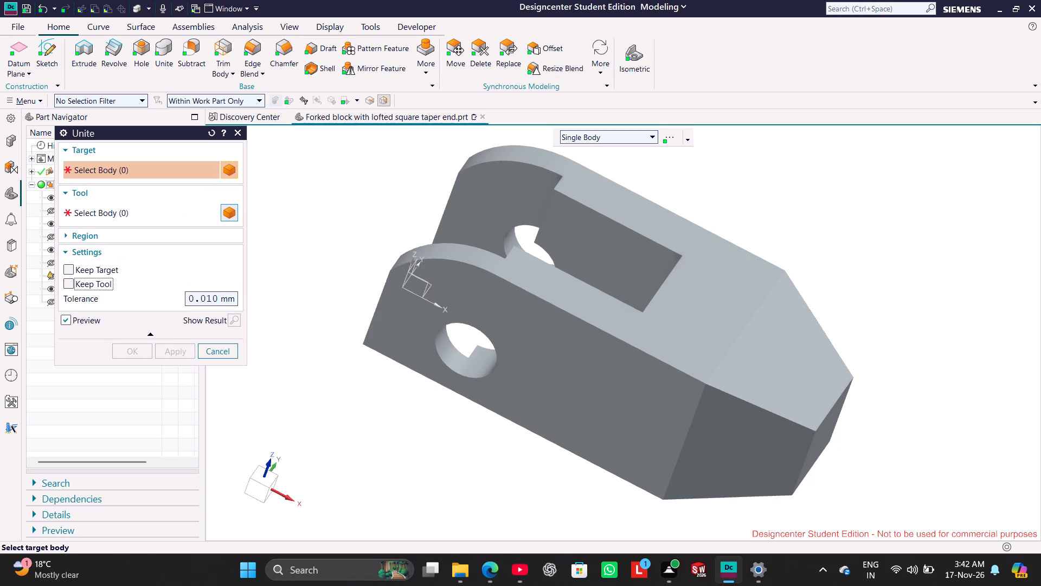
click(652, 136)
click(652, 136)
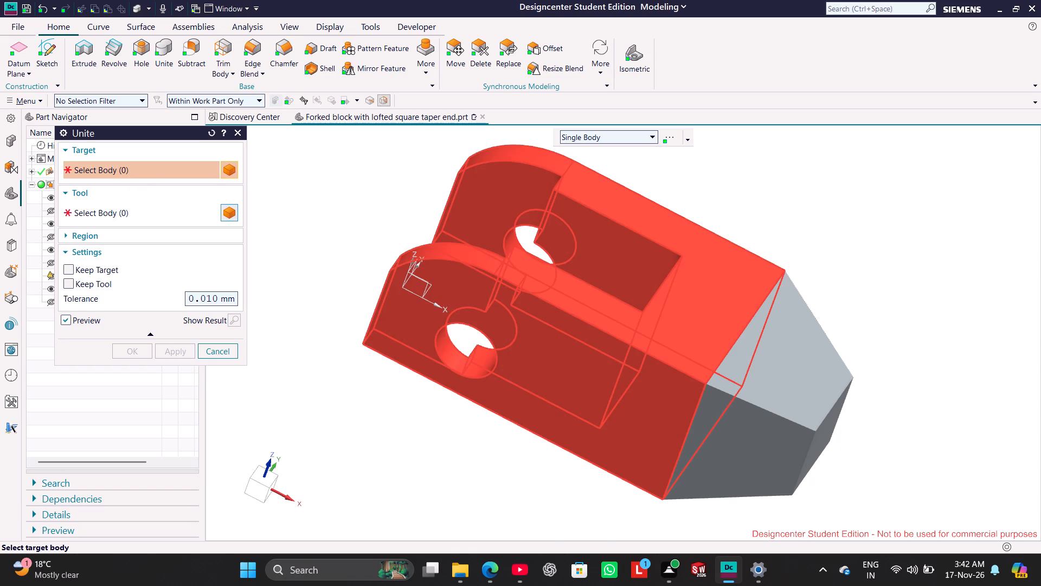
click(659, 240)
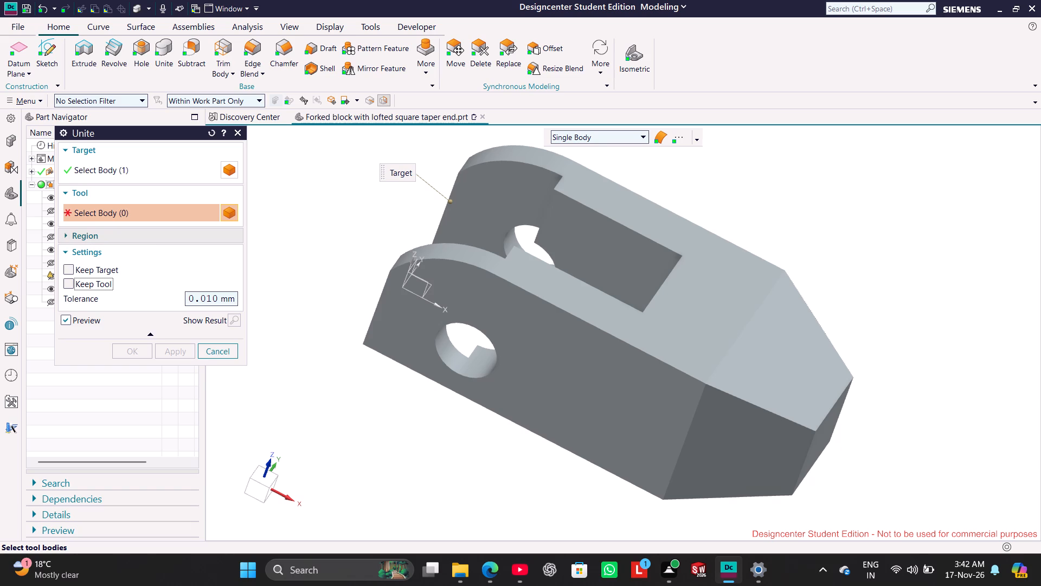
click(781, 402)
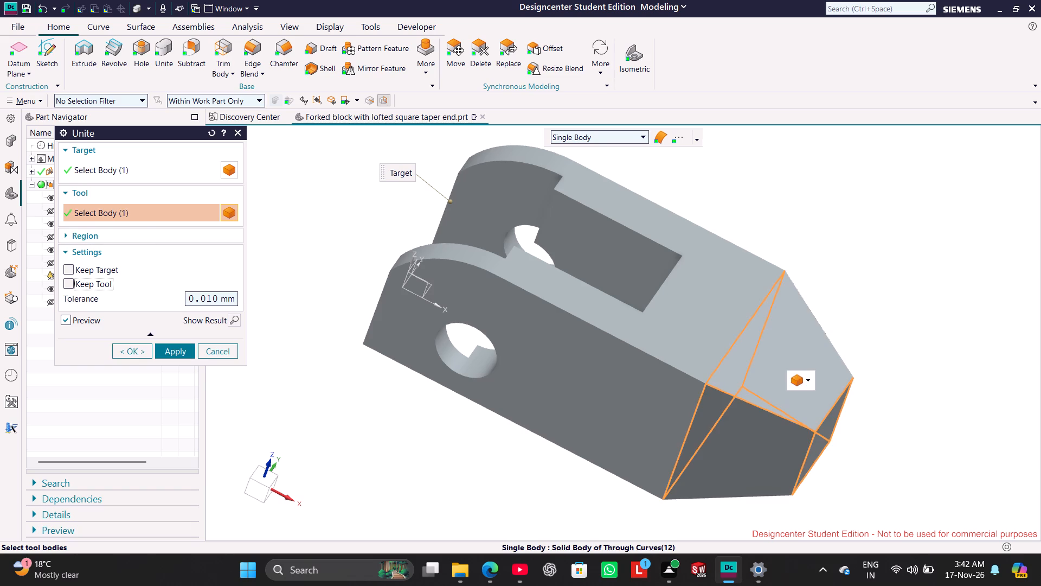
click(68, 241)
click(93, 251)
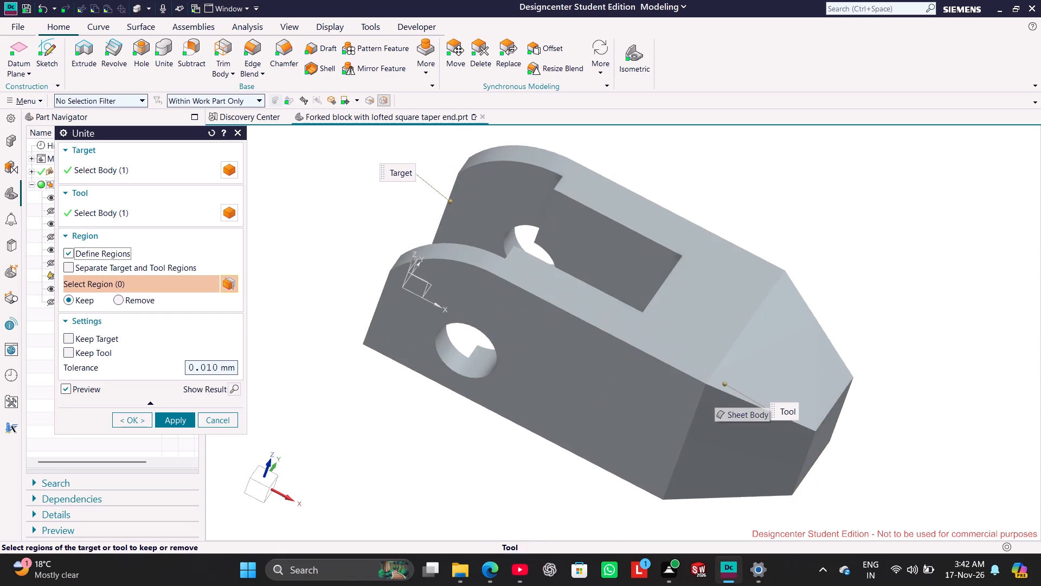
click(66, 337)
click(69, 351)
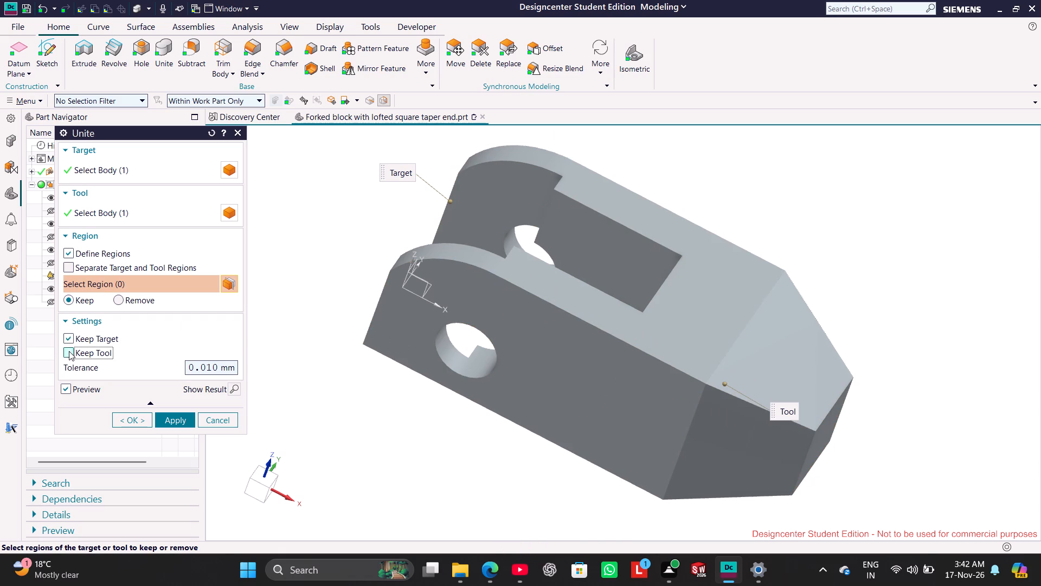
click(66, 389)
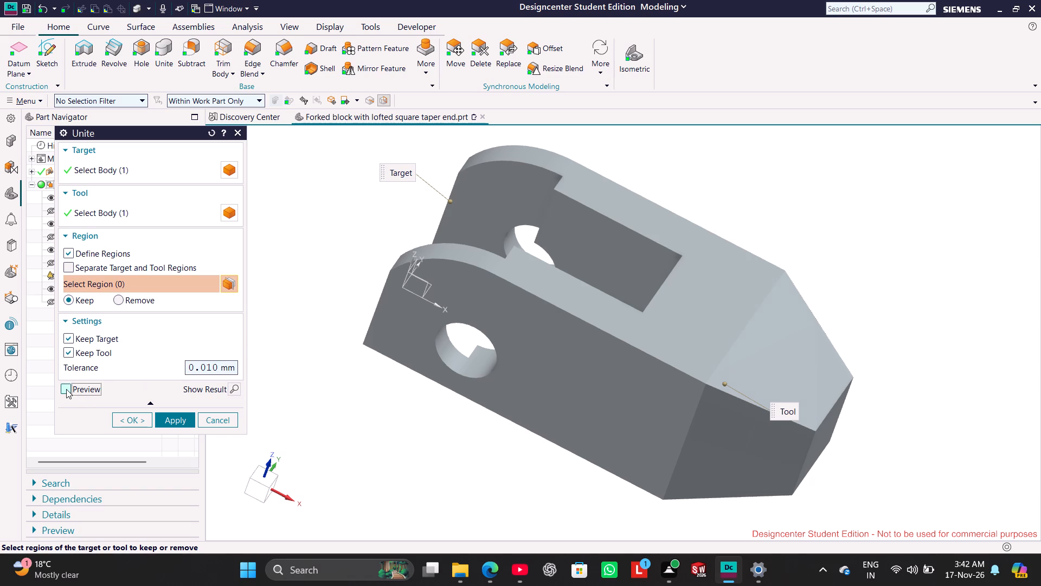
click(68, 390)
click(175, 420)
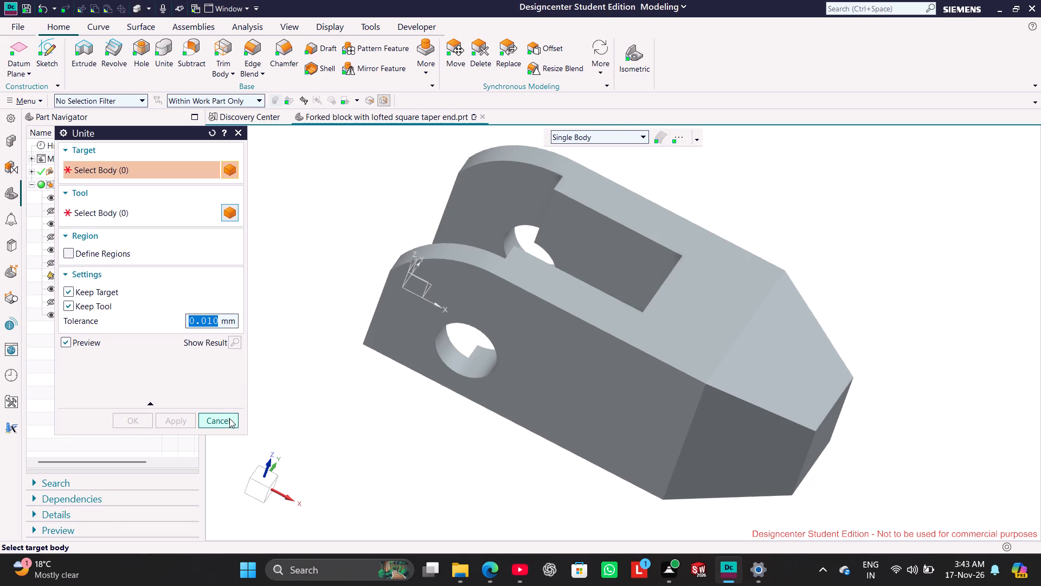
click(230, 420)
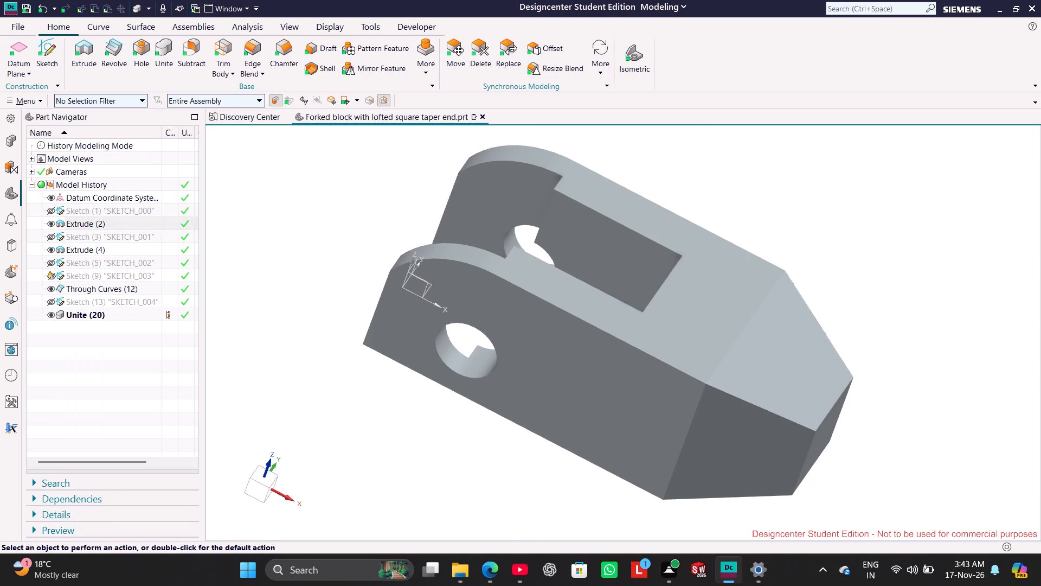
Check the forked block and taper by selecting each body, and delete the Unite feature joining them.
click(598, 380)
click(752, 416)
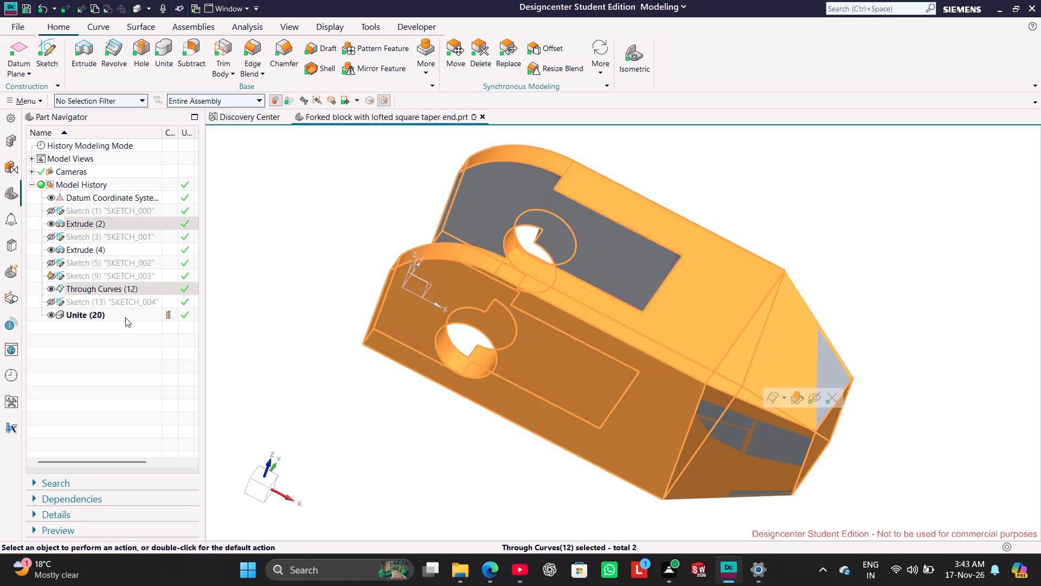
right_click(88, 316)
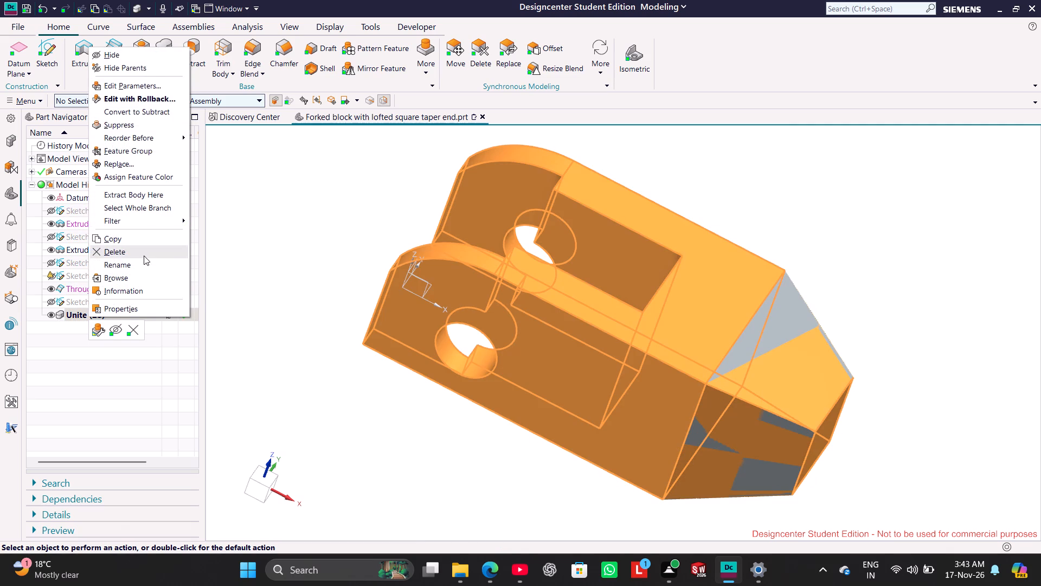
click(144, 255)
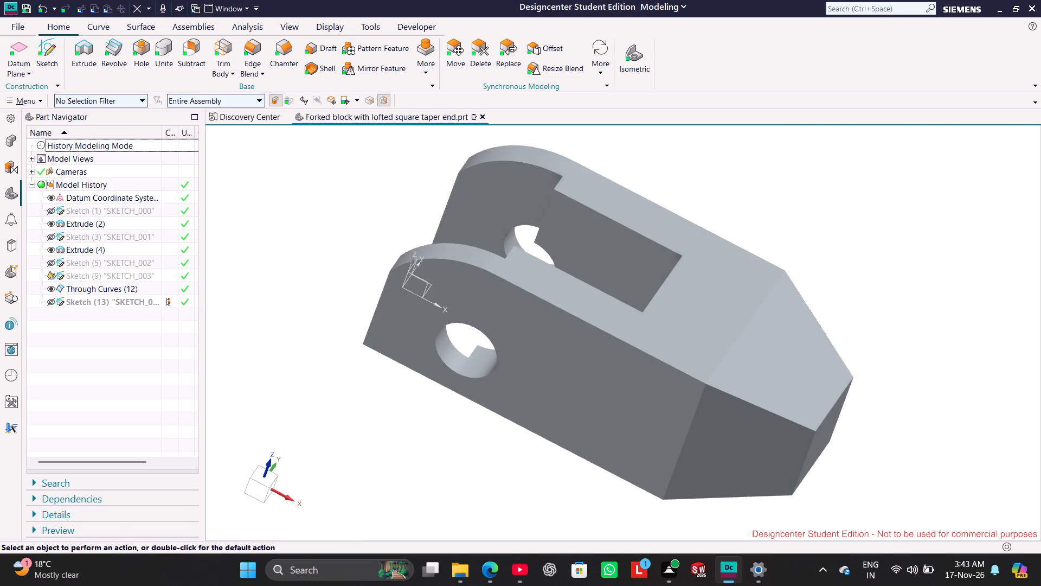
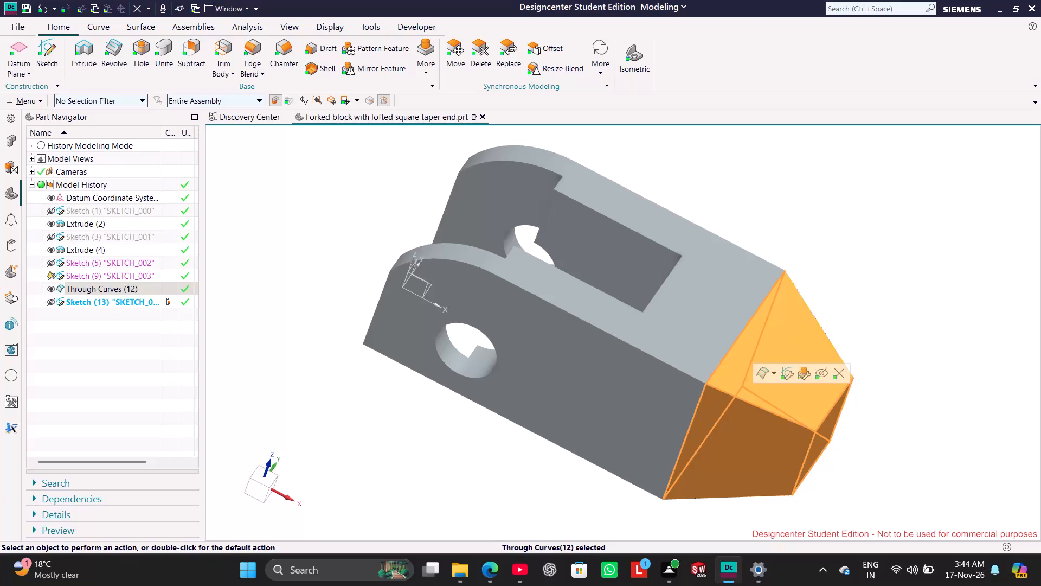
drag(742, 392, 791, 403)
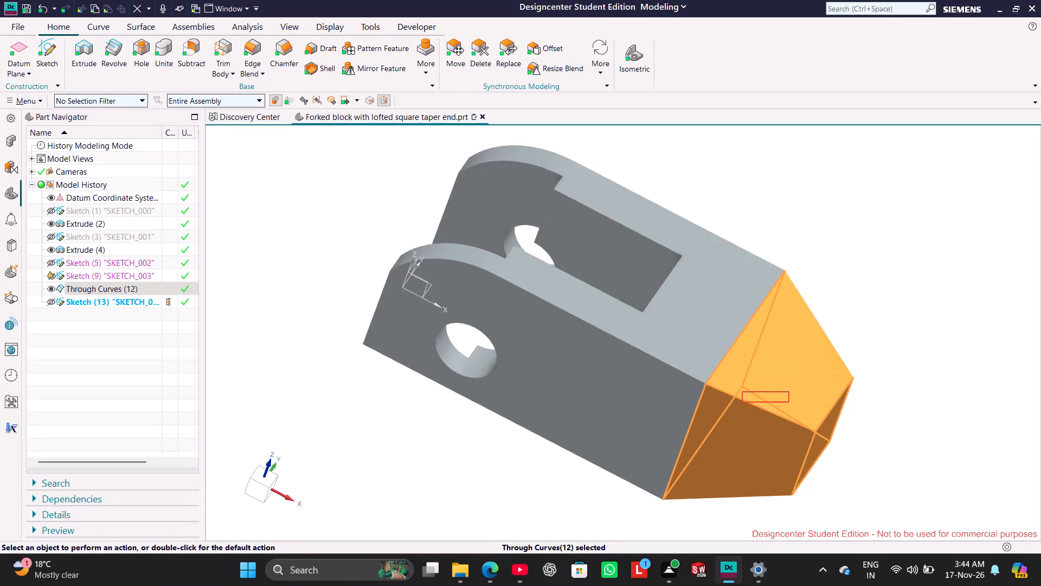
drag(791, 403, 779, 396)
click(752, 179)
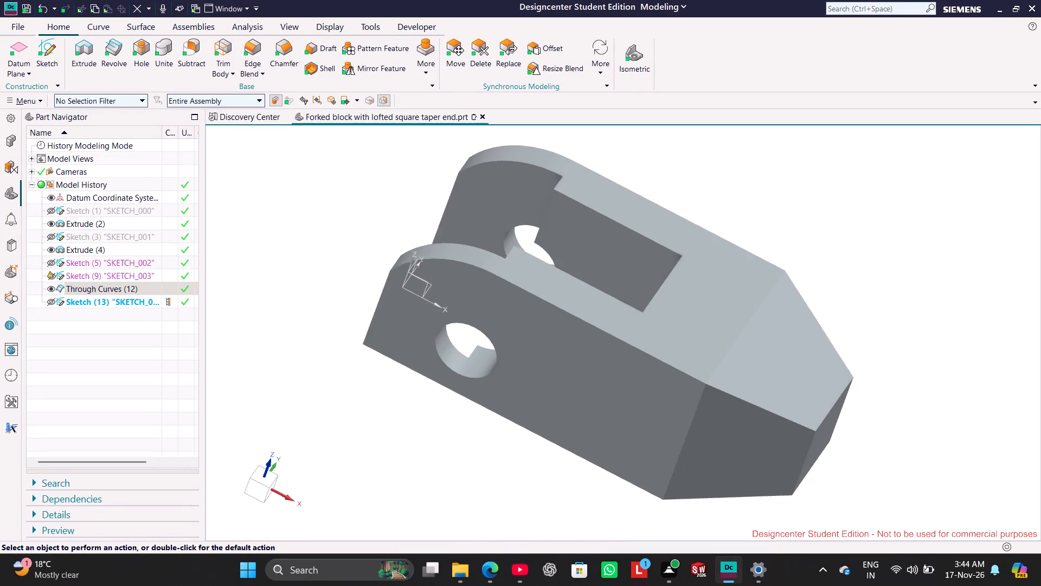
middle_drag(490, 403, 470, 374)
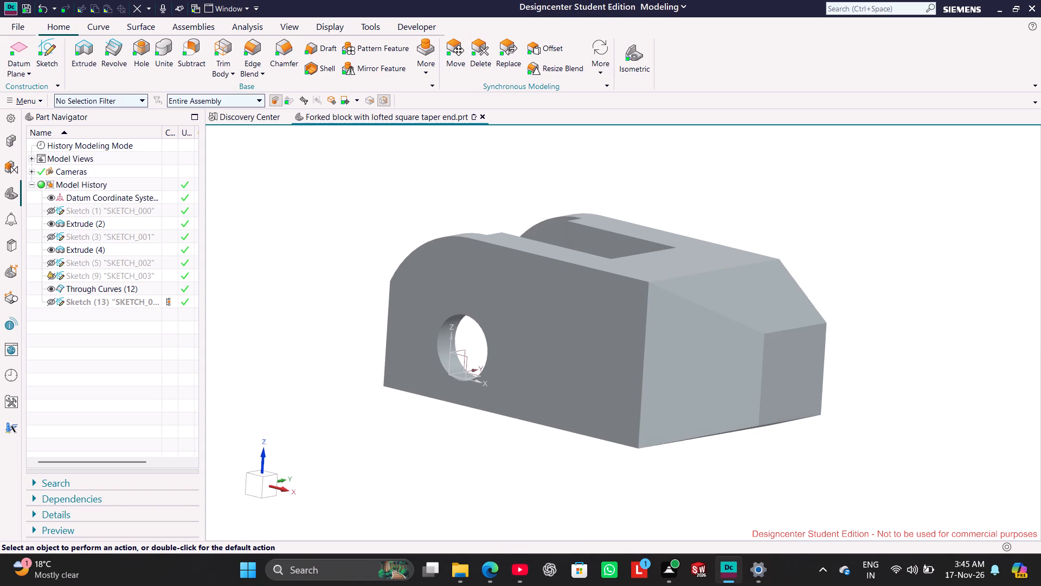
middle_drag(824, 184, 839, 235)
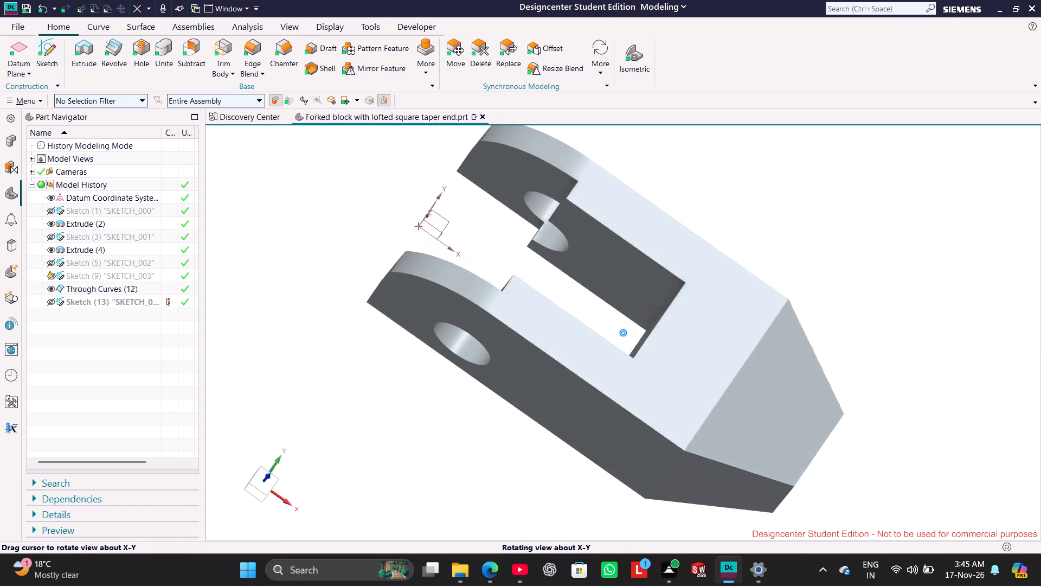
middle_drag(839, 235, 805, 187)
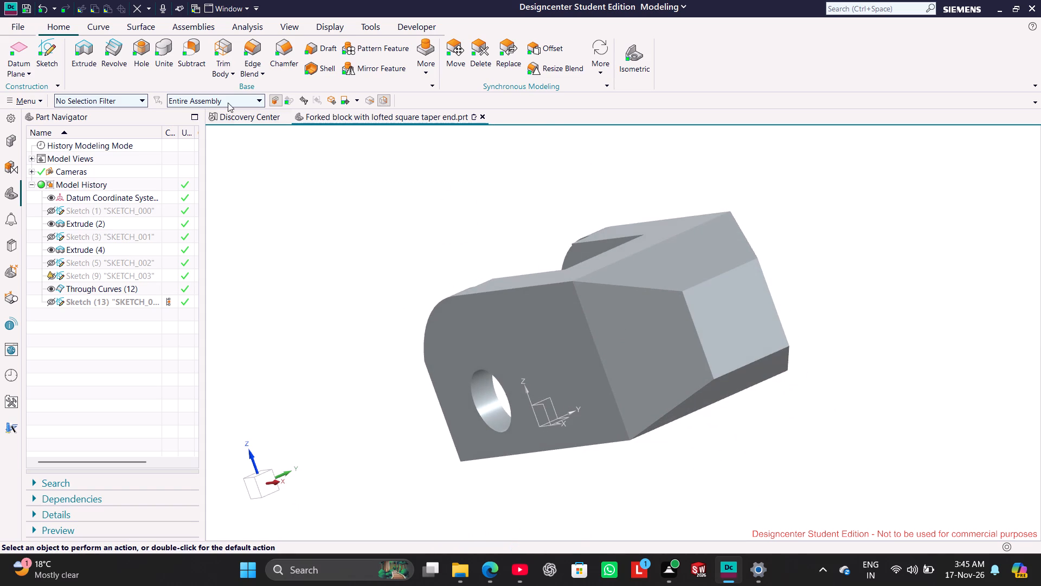
Unite the forked block as target with the Through Curves taper as tool, with Keep Target and Keep Tool disabled.
click(166, 48)
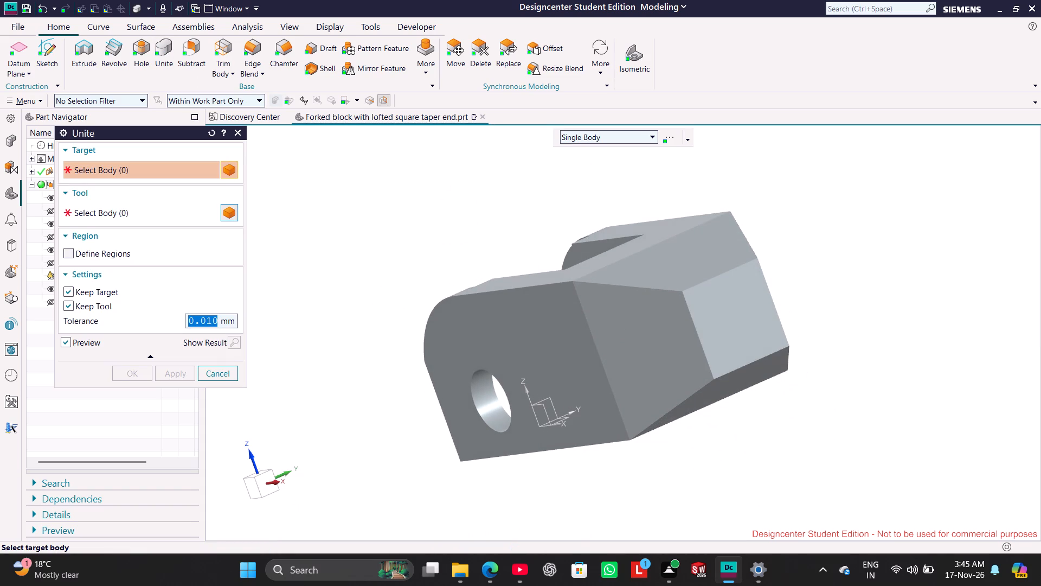
middle_drag(442, 199, 470, 218)
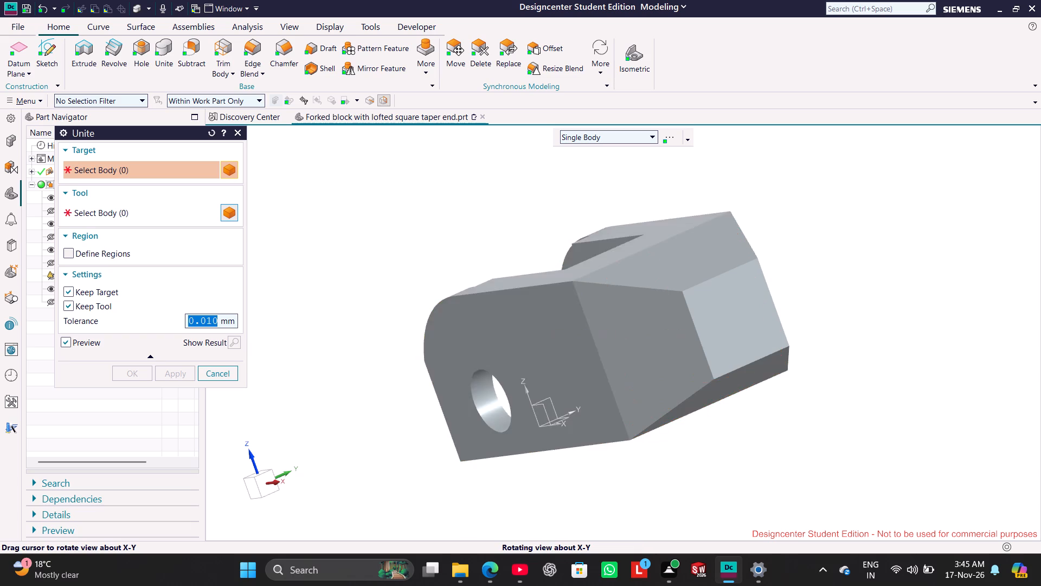
middle_drag(470, 218, 505, 246)
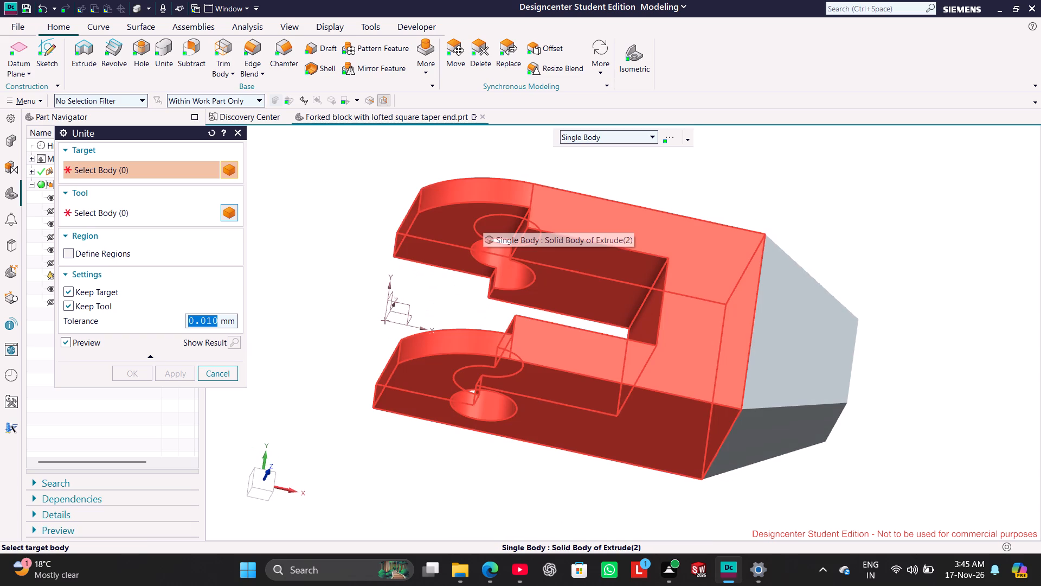
click(483, 219)
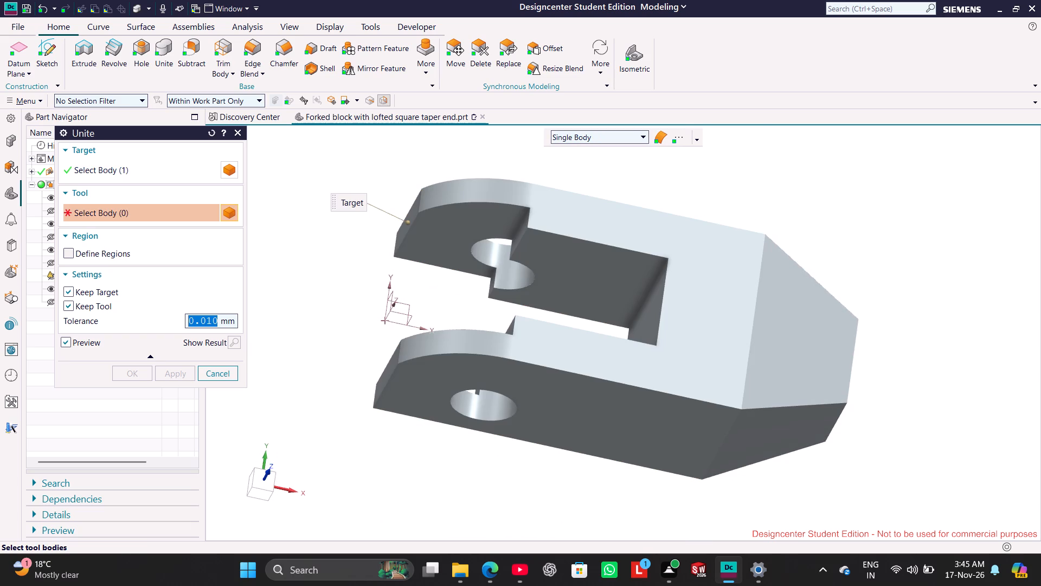
click(793, 302)
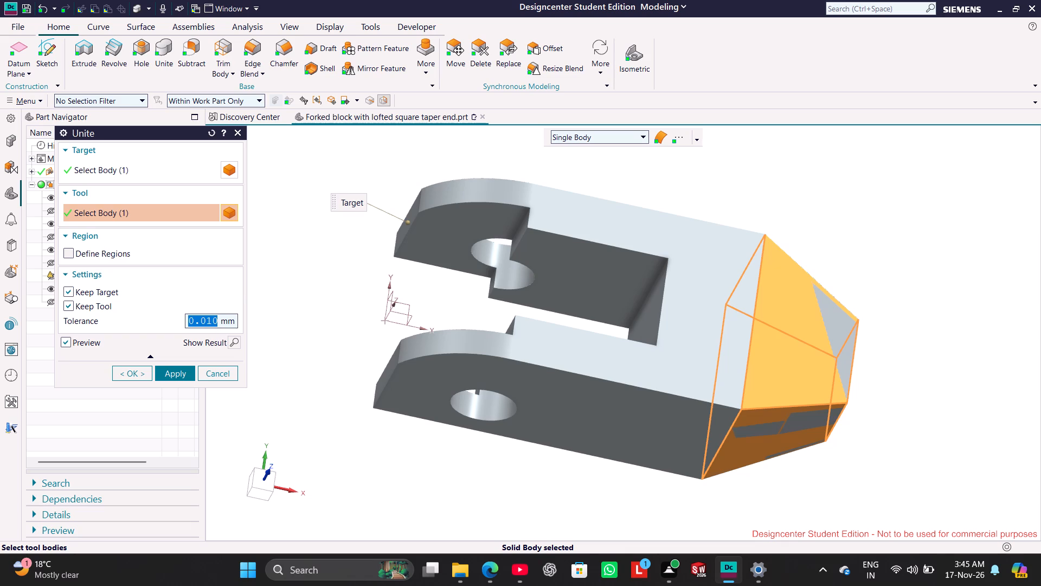
click(76, 290)
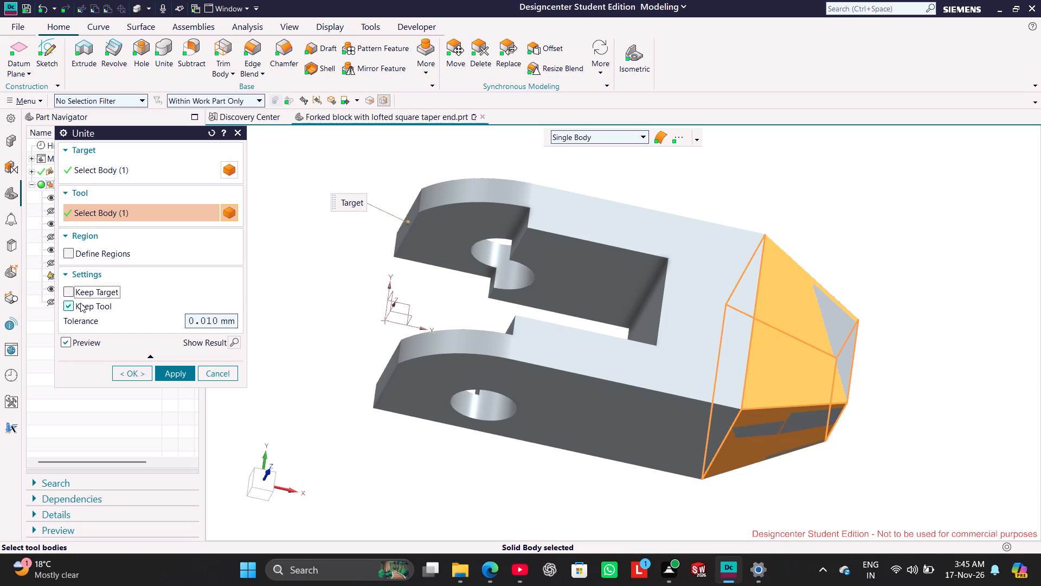
click(80, 303)
click(91, 305)
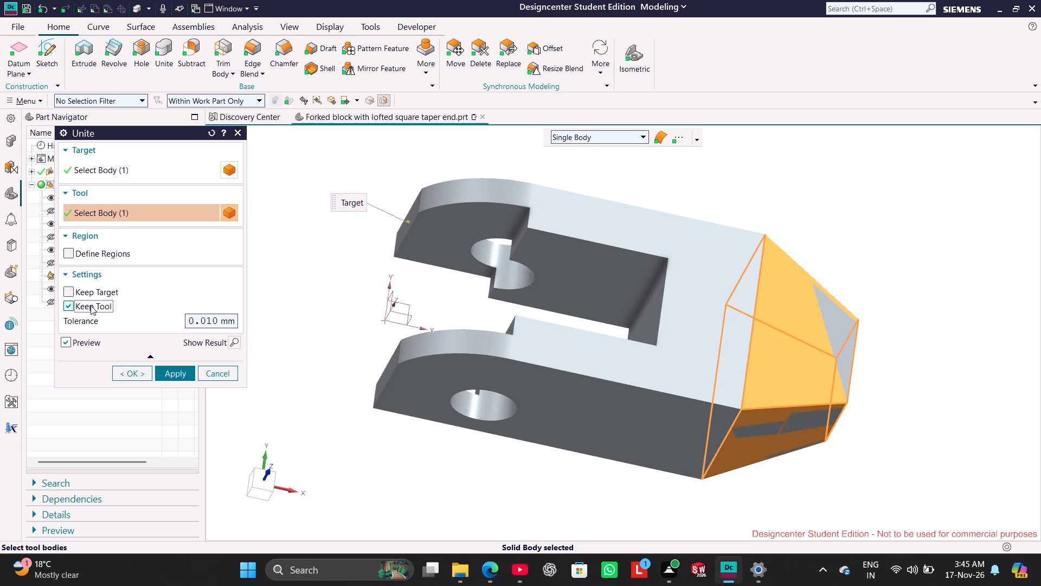
click(91, 305)
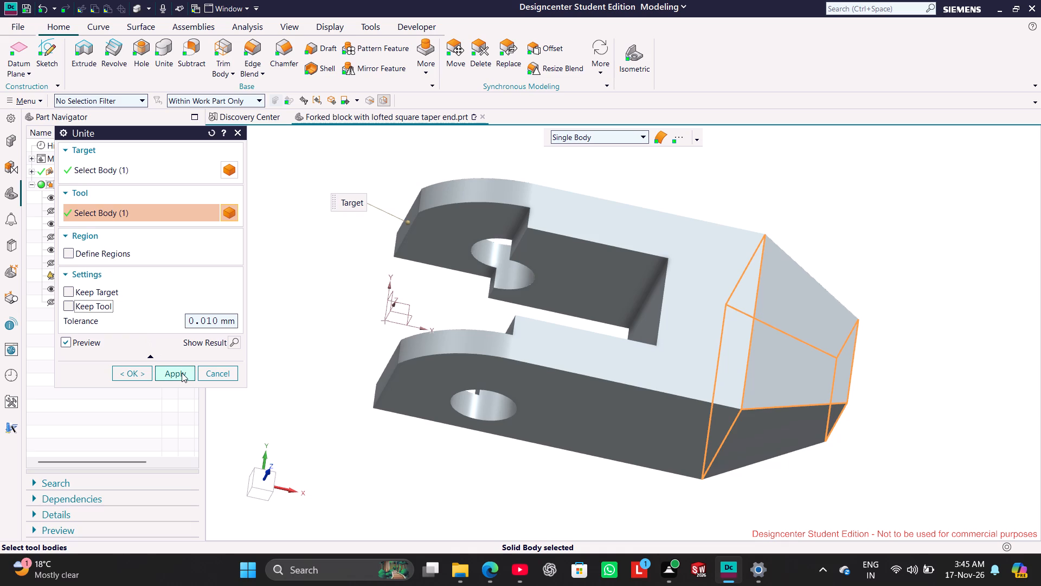
click(233, 343)
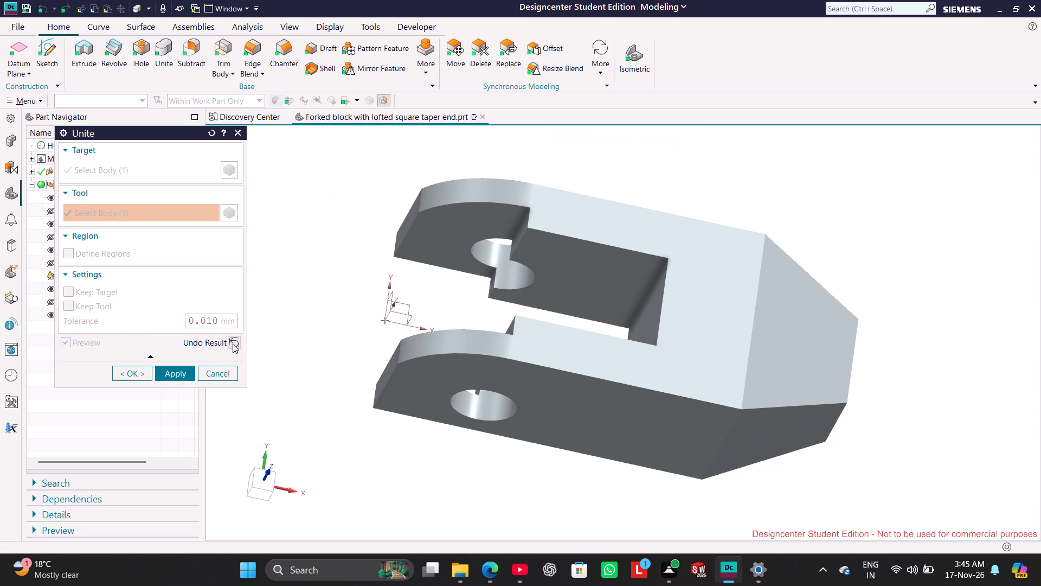
drag(803, 319, 785, 314)
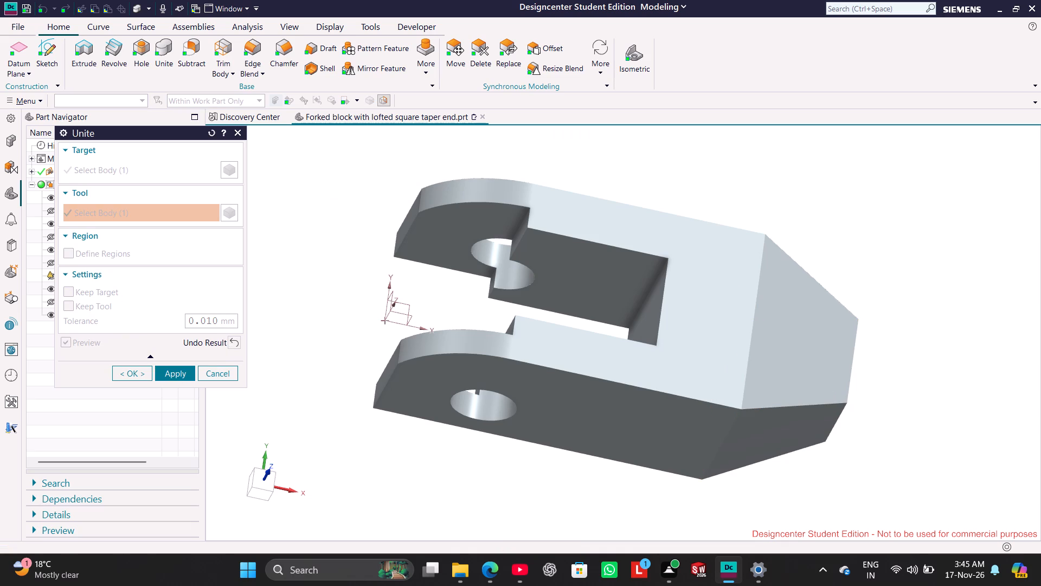
click(738, 308)
click(187, 377)
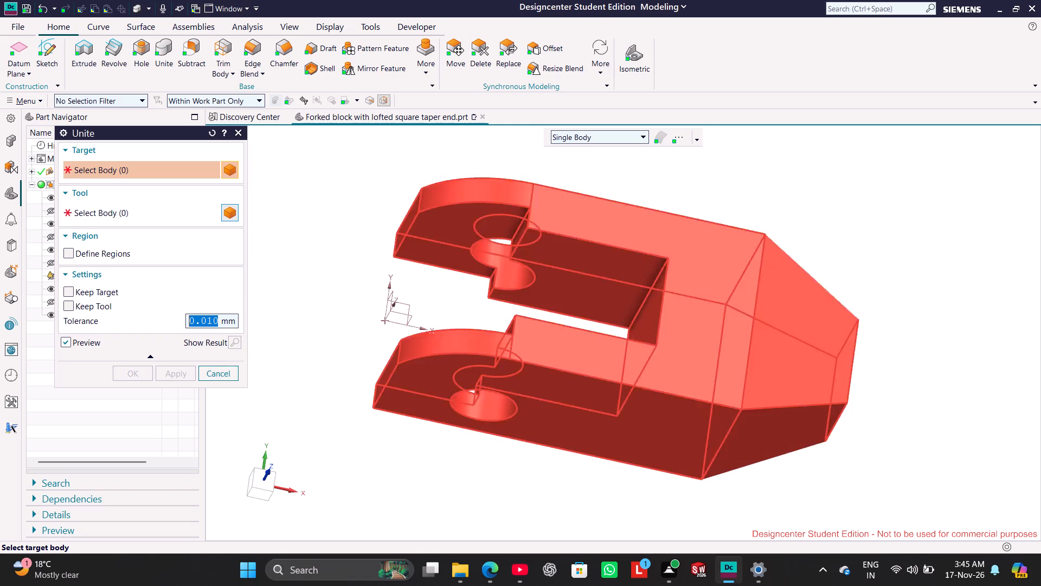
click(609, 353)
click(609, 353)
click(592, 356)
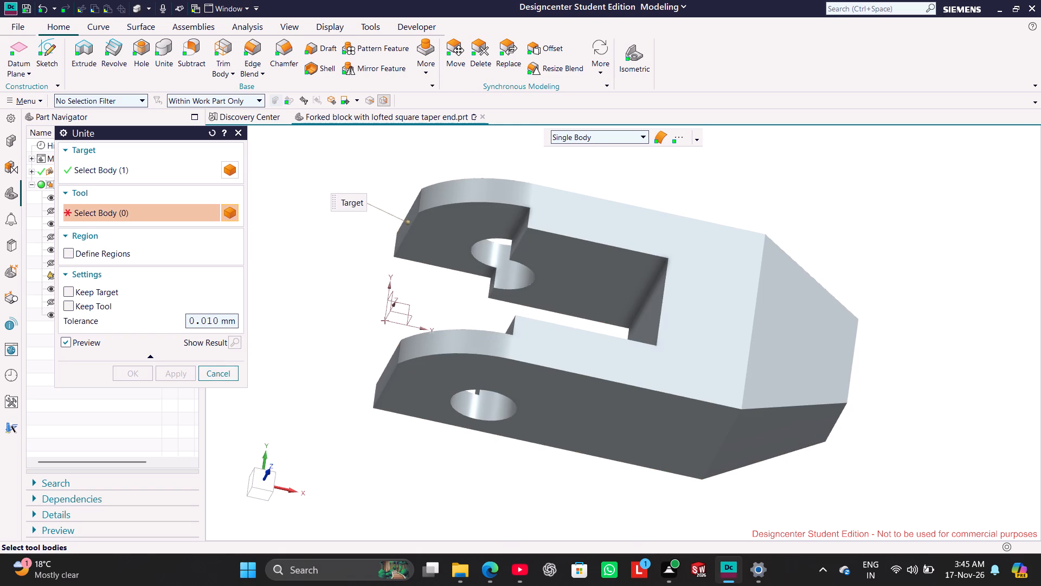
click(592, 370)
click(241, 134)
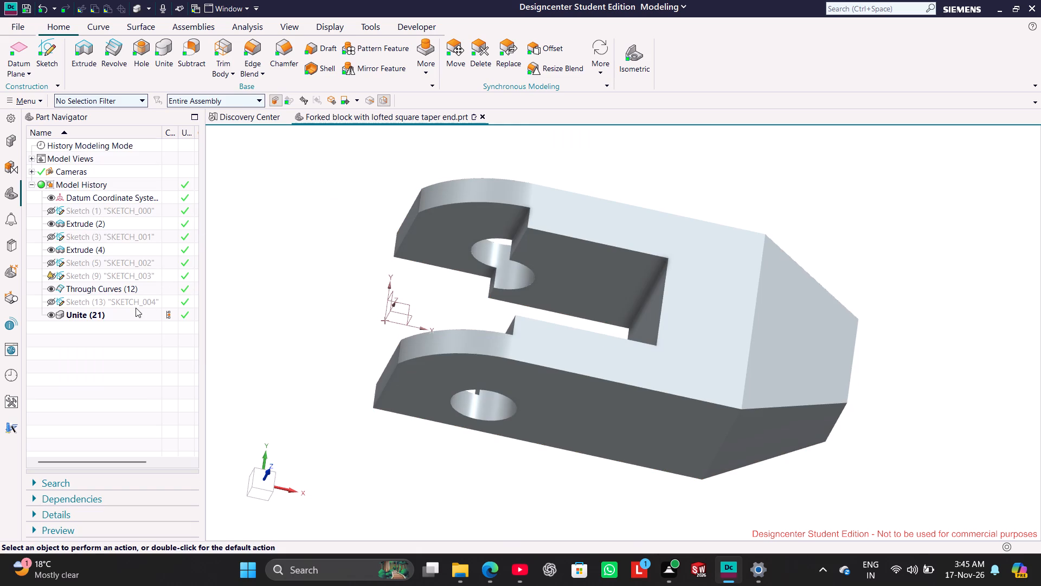
Examine the Unite feature's parent features and inspect the joined block and taper, finishing in isometric view.
click(124, 315)
click(124, 315)
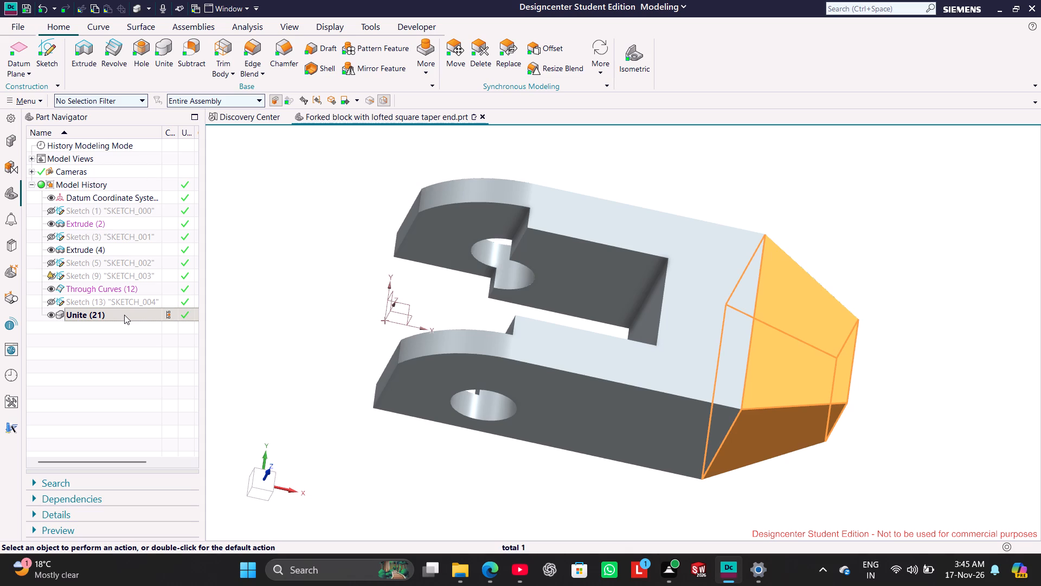
click(124, 315)
click(221, 392)
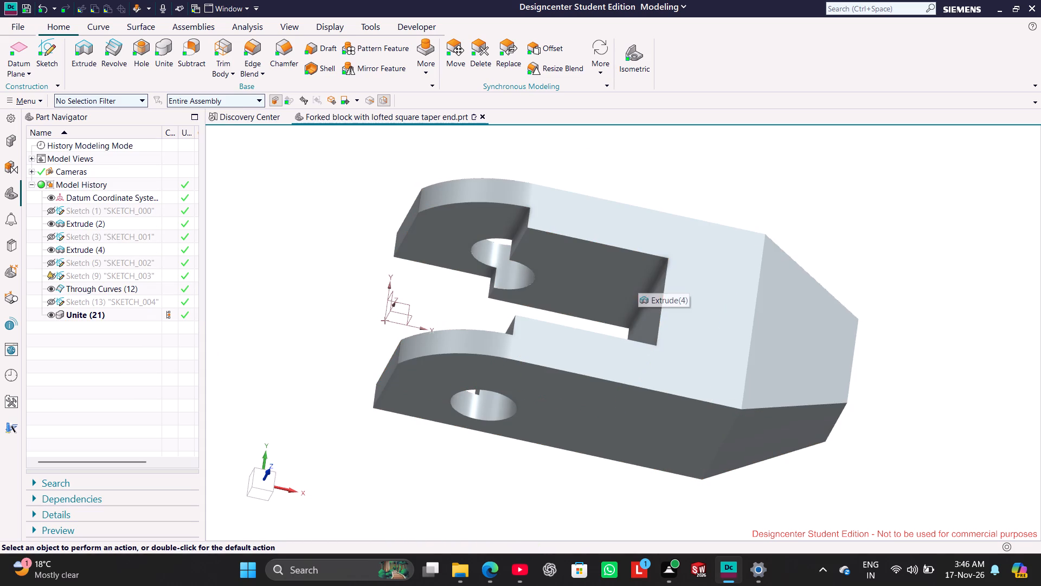
middle_drag(391, 345, 374, 292)
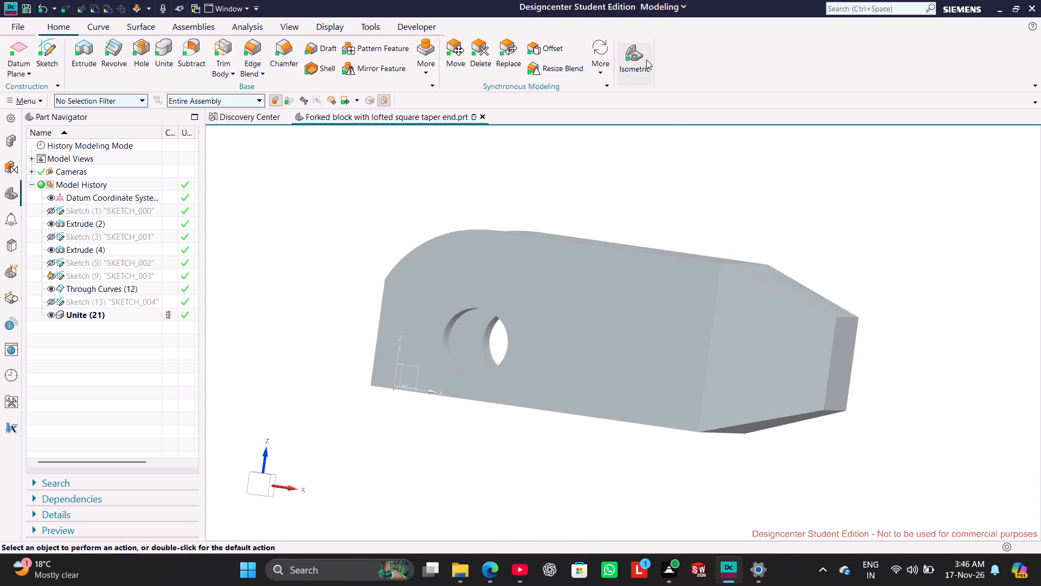
click(642, 56)
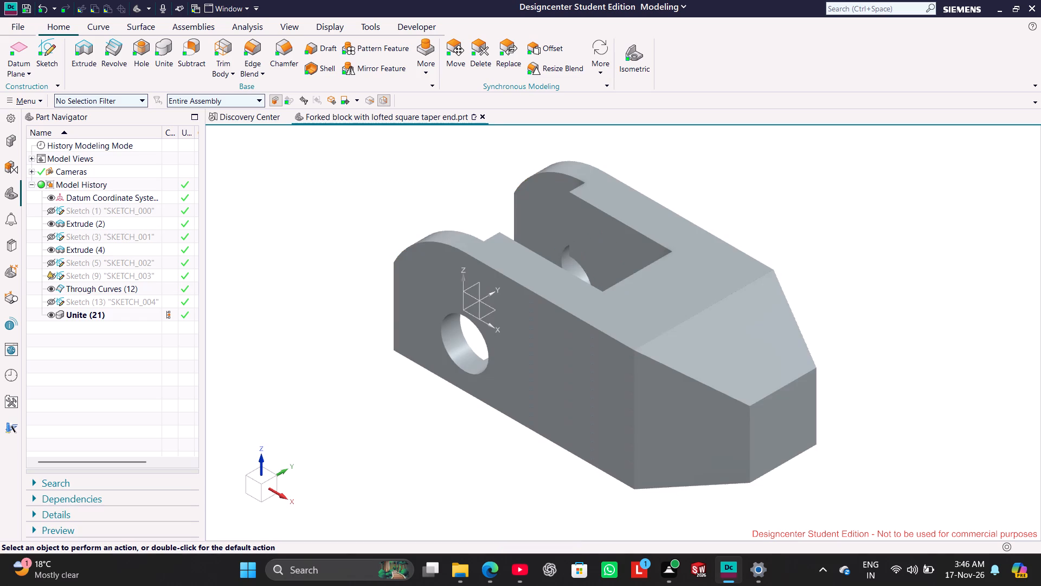
Extrude the 11 mm circle sketch 59 mm in the reversed direction with inferred Boolean, cutting the hole through the square taper end.
right_click(121, 301)
click(172, 328)
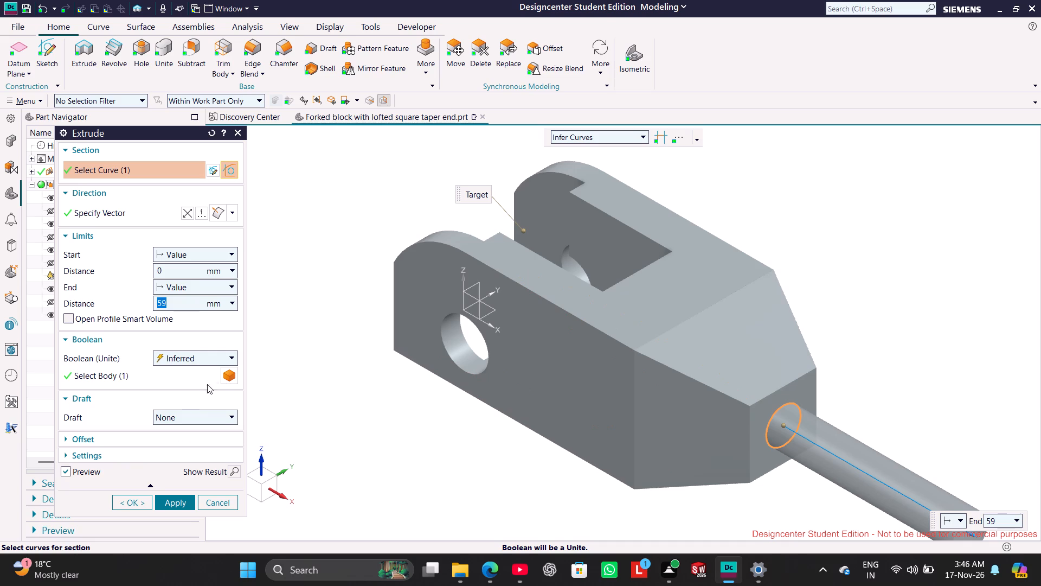
click(189, 215)
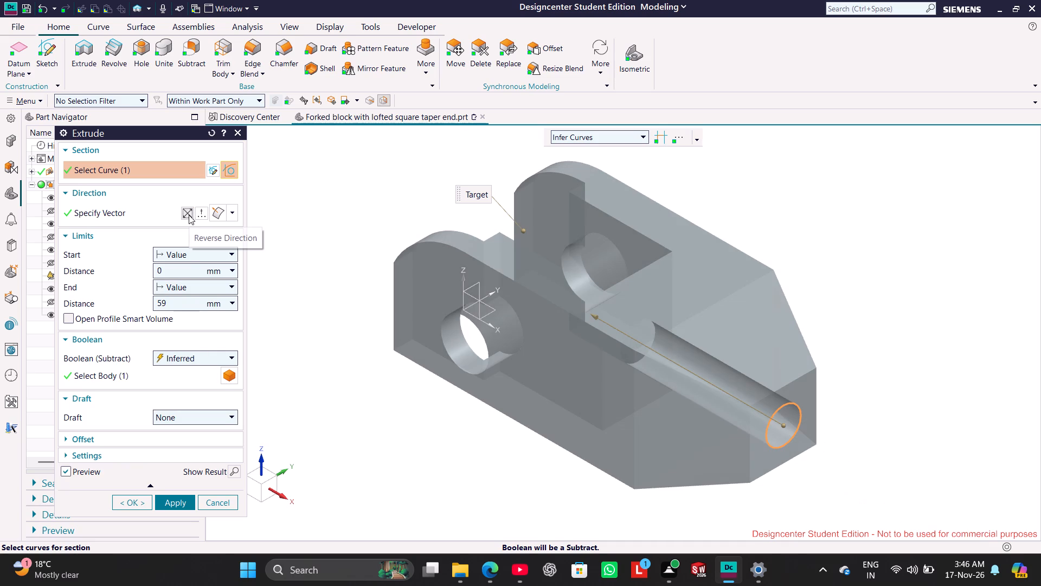
middle_drag(359, 397, 394, 454)
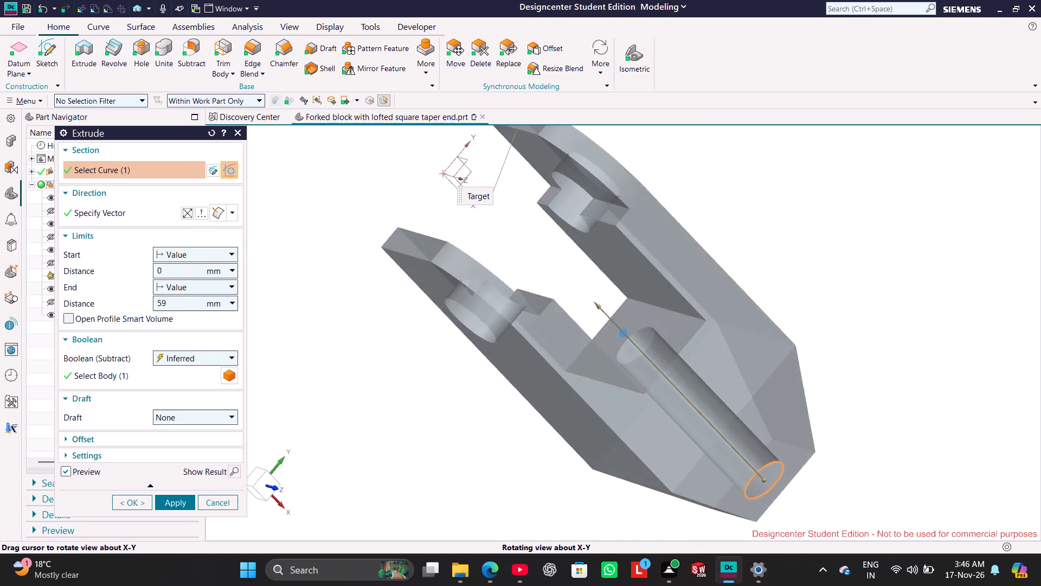
middle_drag(394, 454, 371, 407)
click(180, 500)
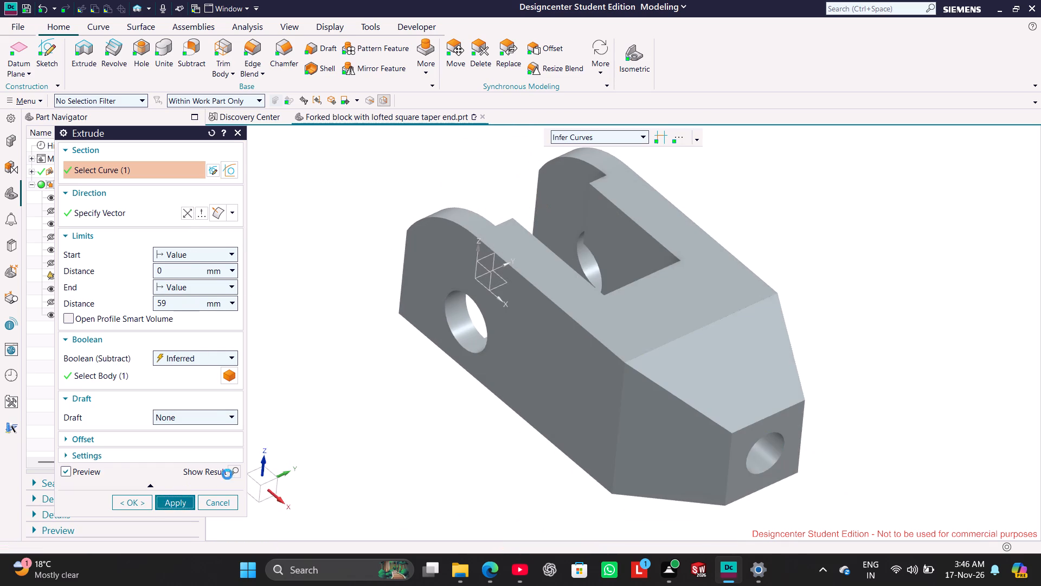
middle_drag(369, 424, 327, 382)
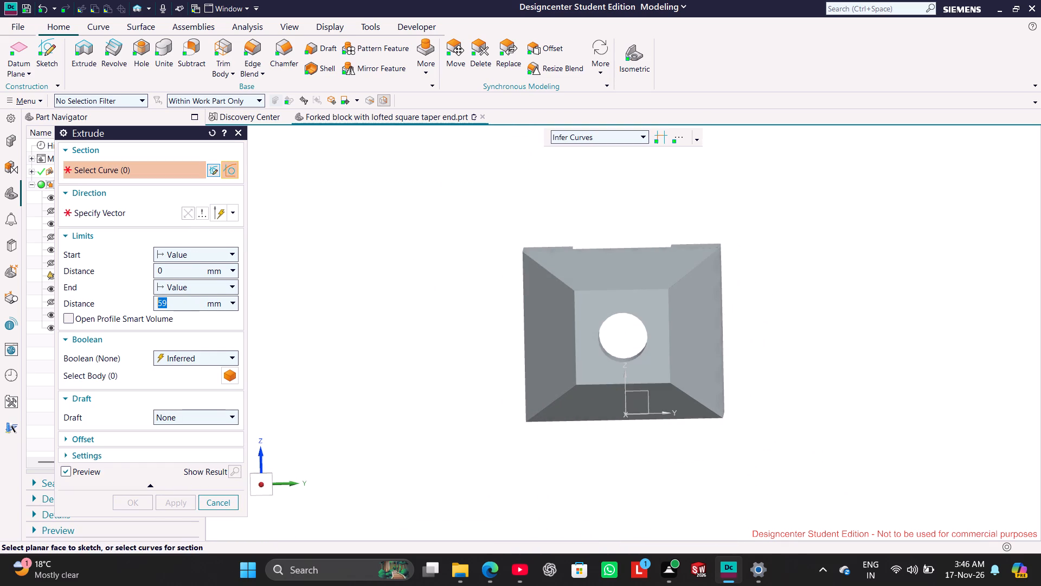
click(240, 134)
Display the model shaded with edges in isometric view.
right_drag(422, 333, 611, 238)
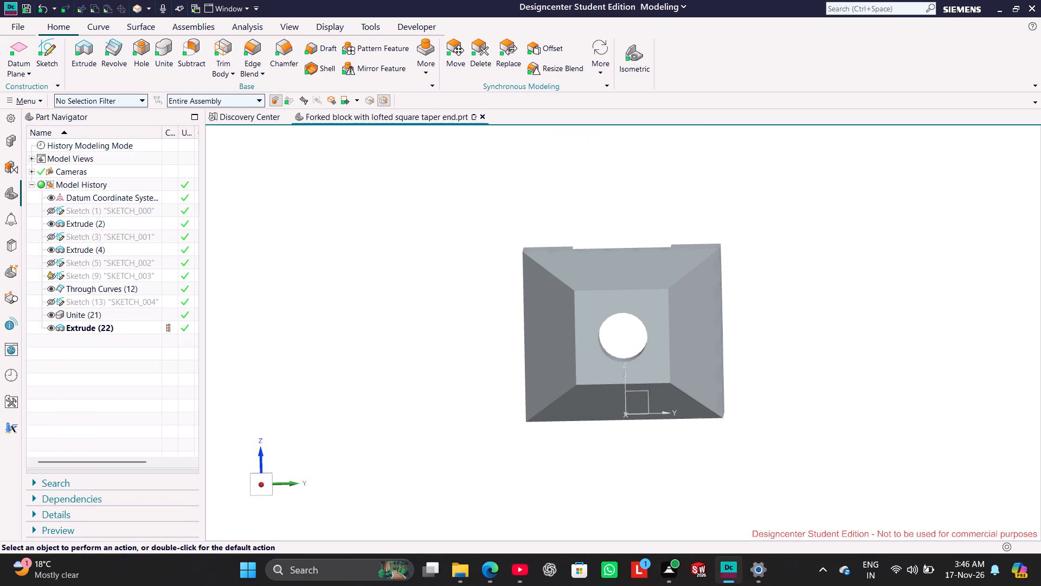
click(642, 63)
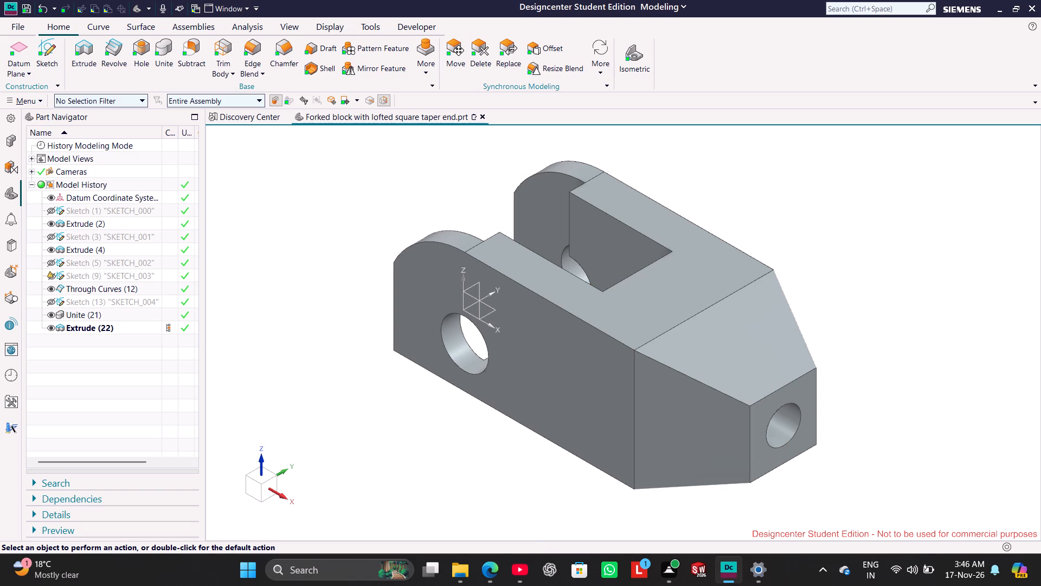
Stop the journal recording.
click(421, 26)
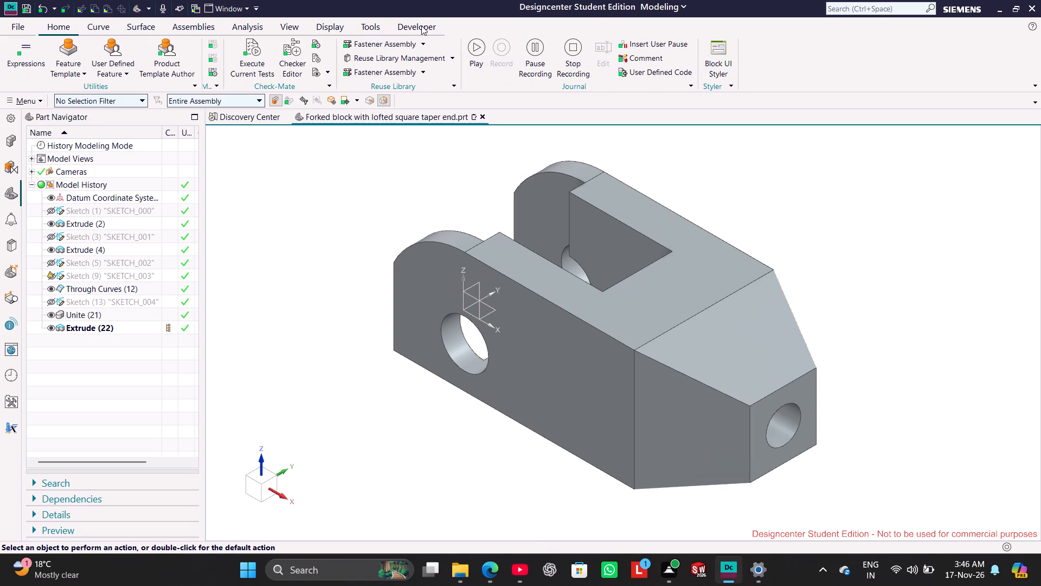
click(565, 59)
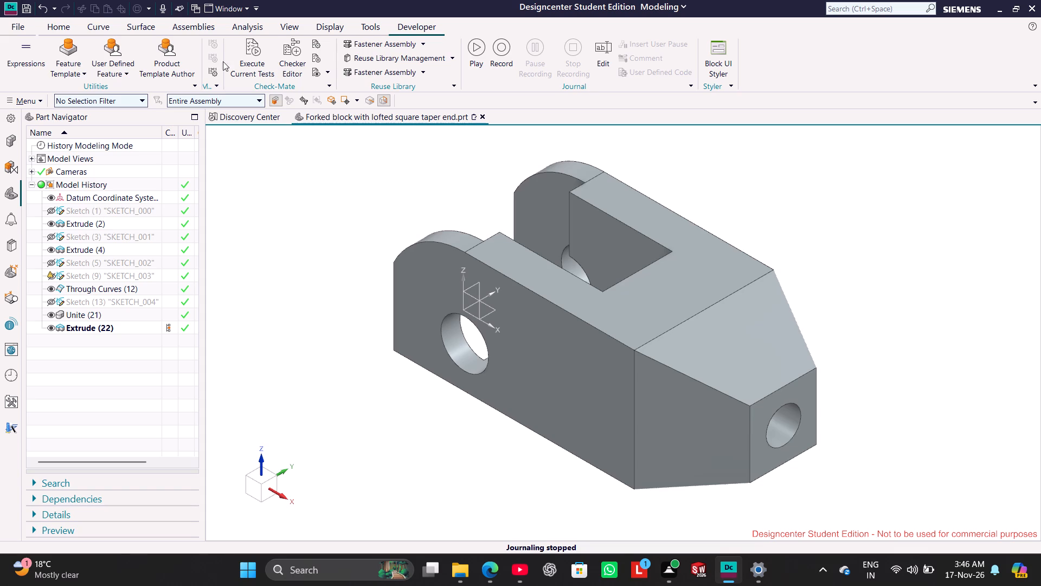
Save the forked block part file.
key(ctrl+s)
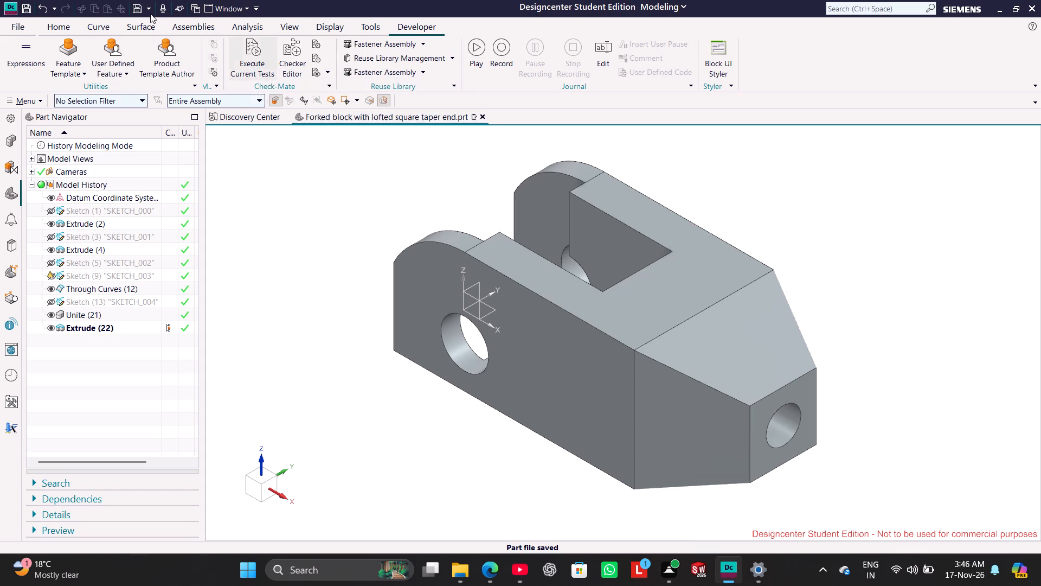
click(150, 12)
click(170, 24)
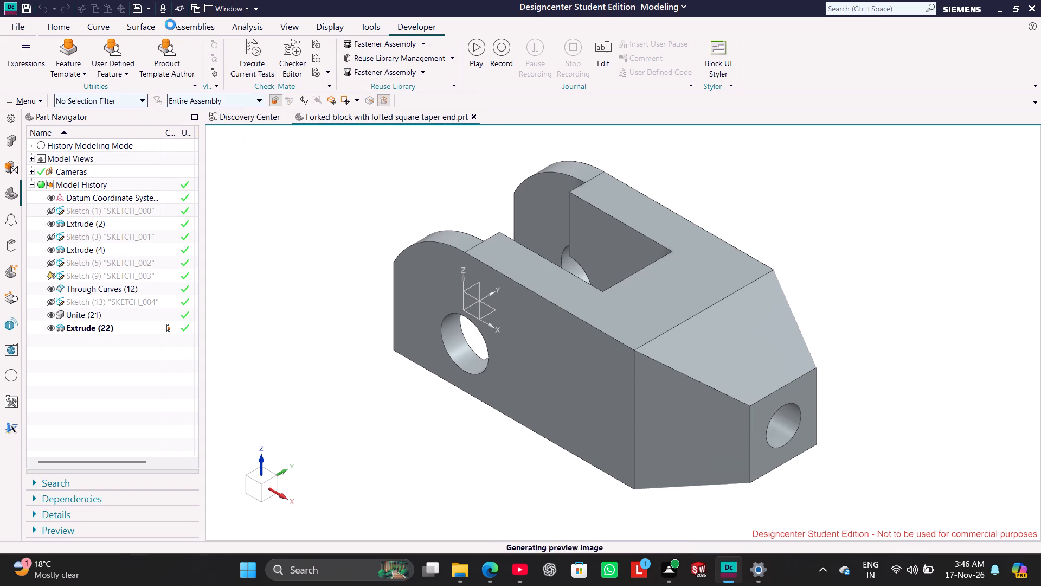
click(139, 4)
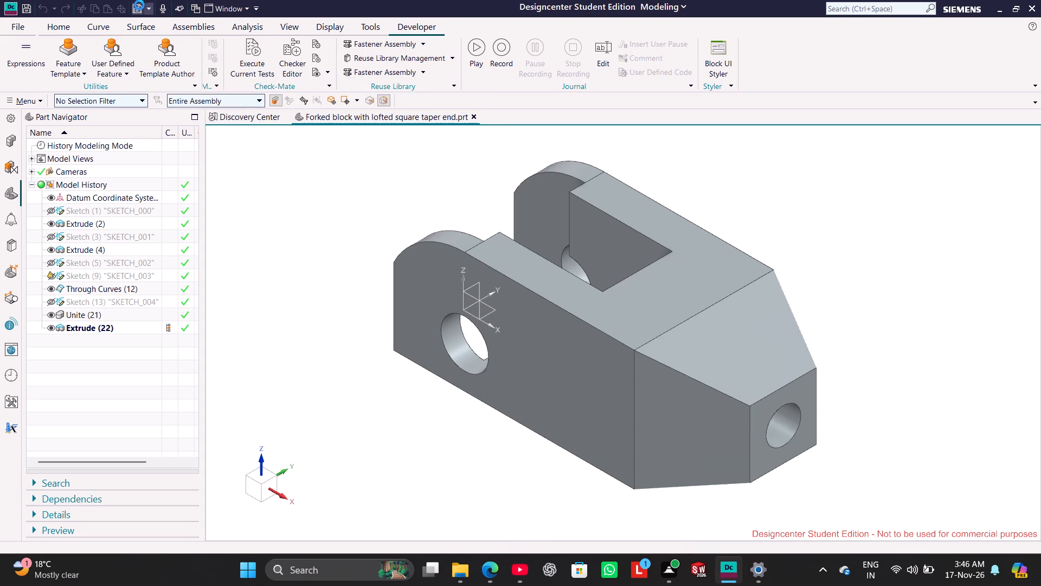
triple_click(139, 5)
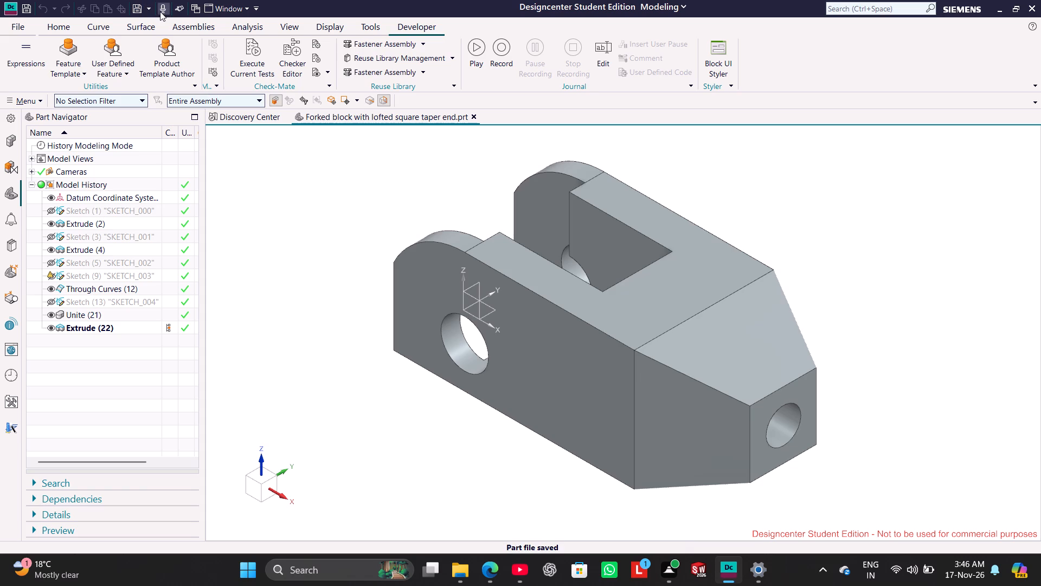
Start printing the current display with Microsoft Print to PDF and open its page setup.
click(20, 28)
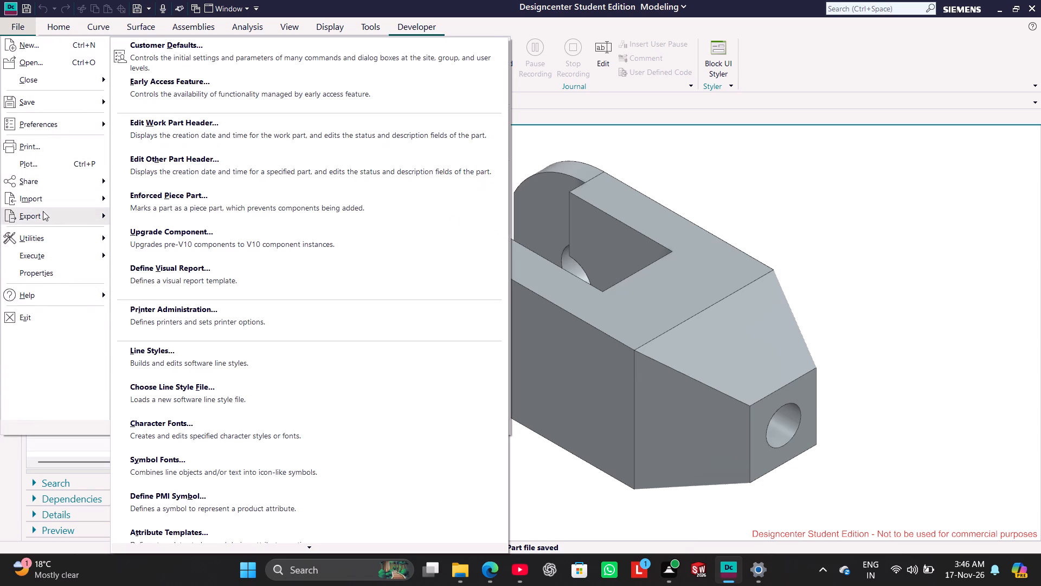
click(54, 149)
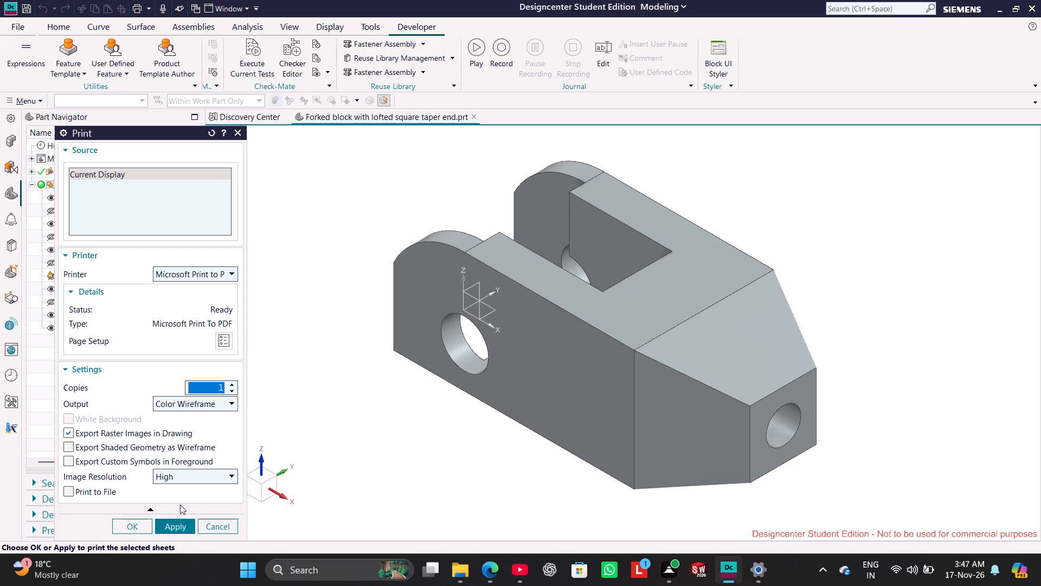
click(228, 343)
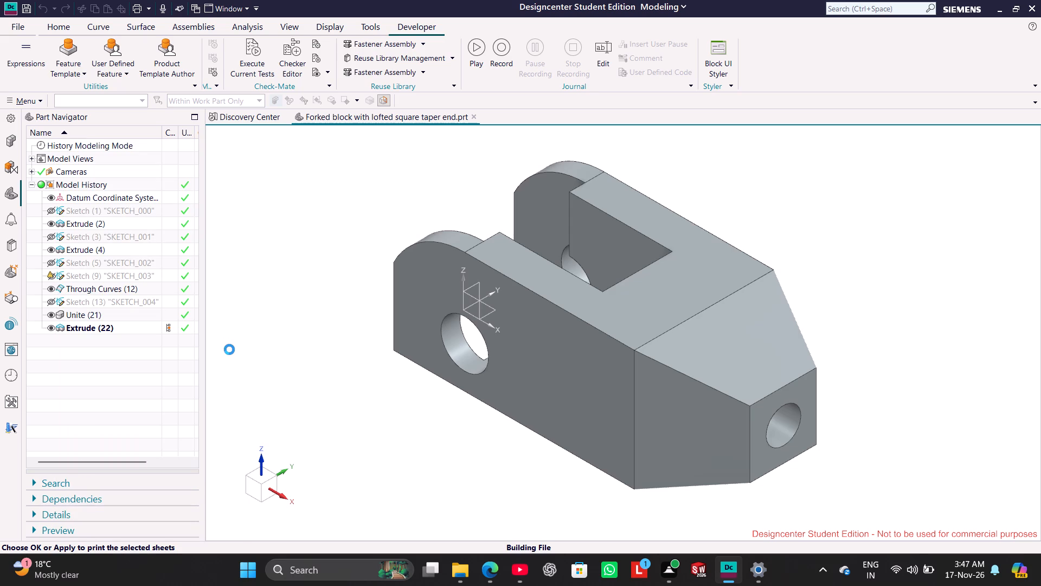
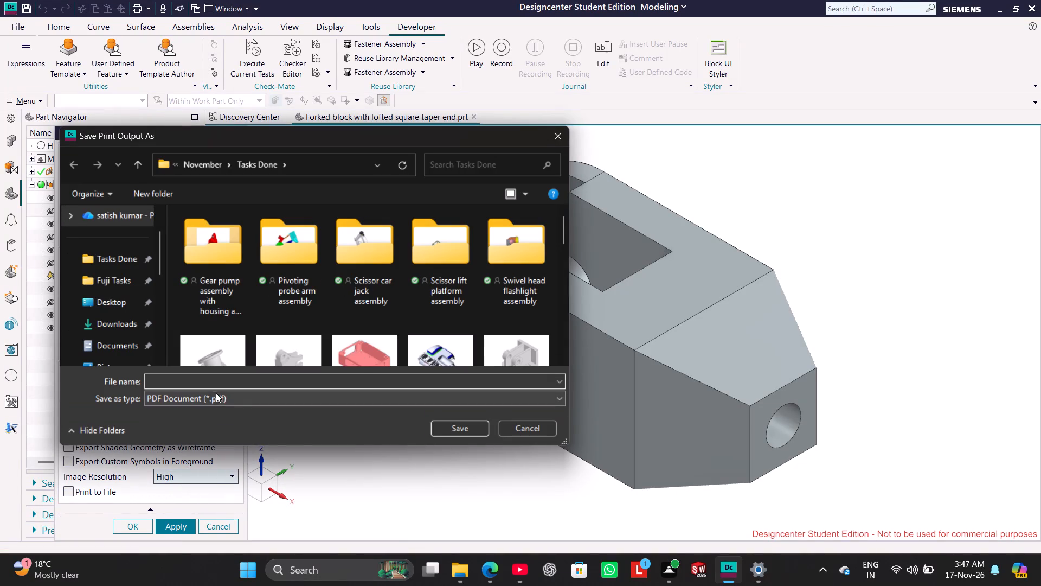
Save the PDF print output as "Forked block with lofted square taper end" in the Tasks Done folder and close the print setup.
key(ctrl+v)
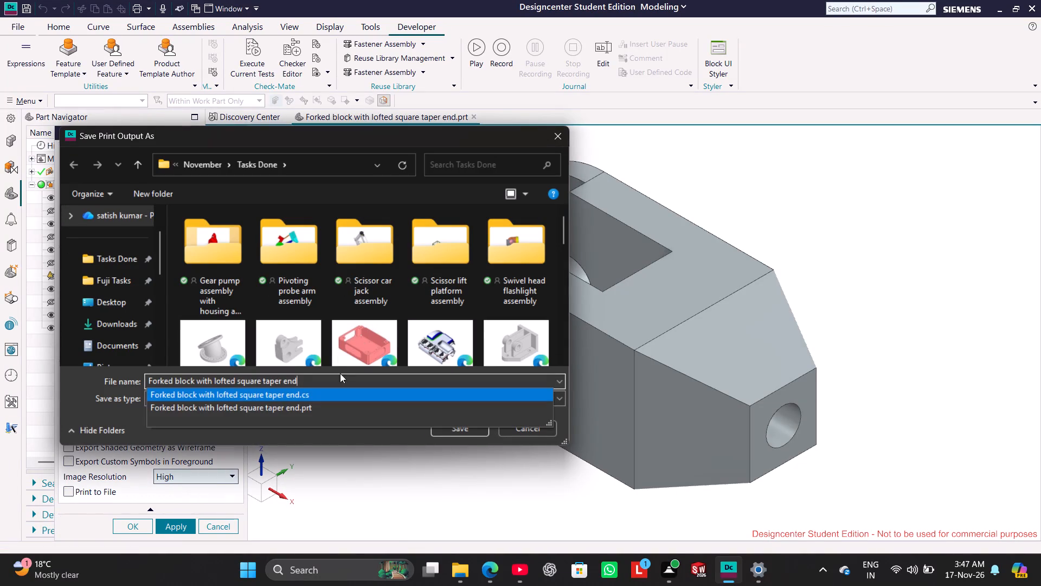
click(134, 258)
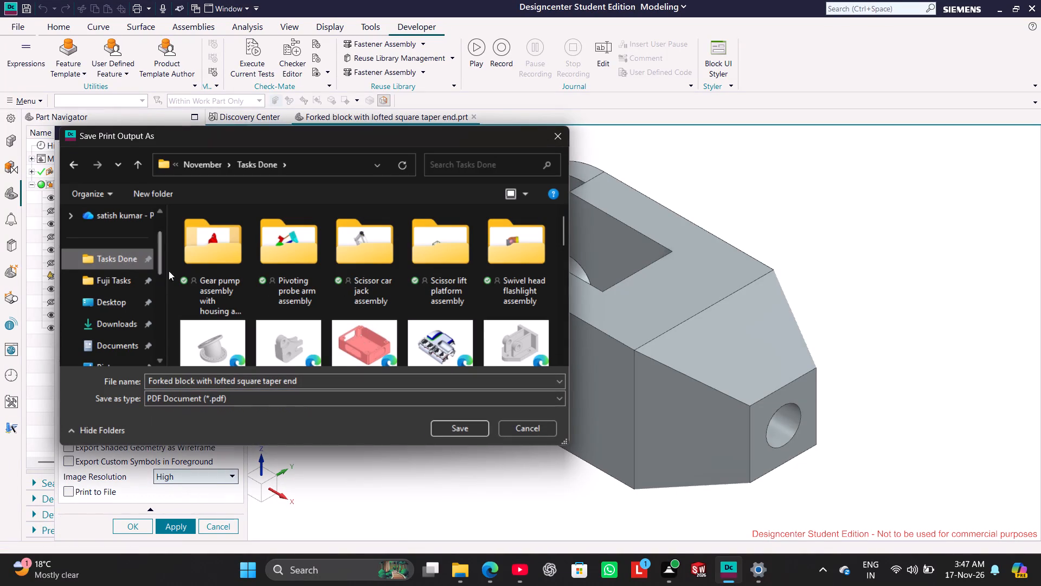
click(451, 430)
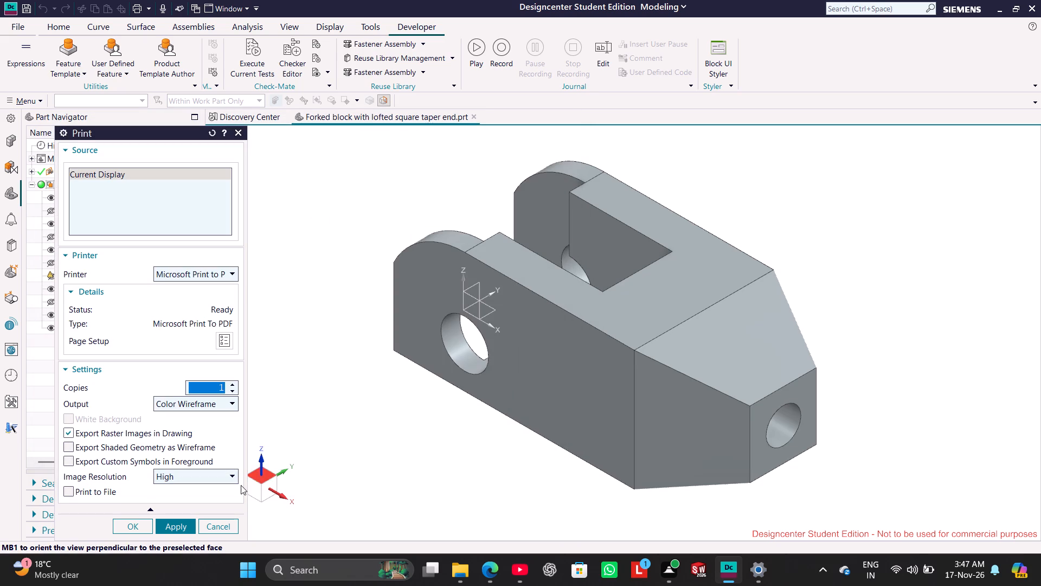
click(229, 523)
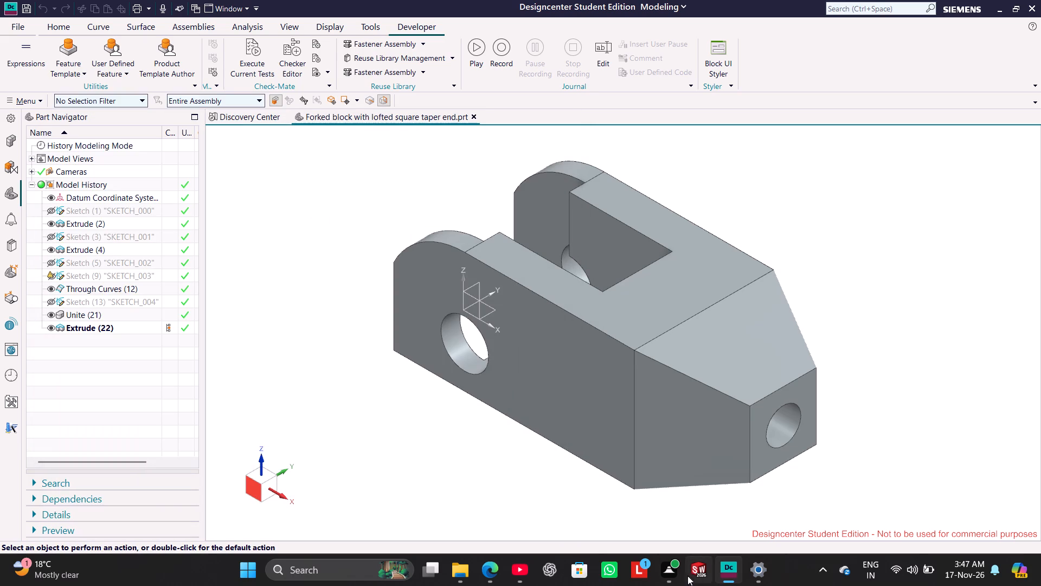